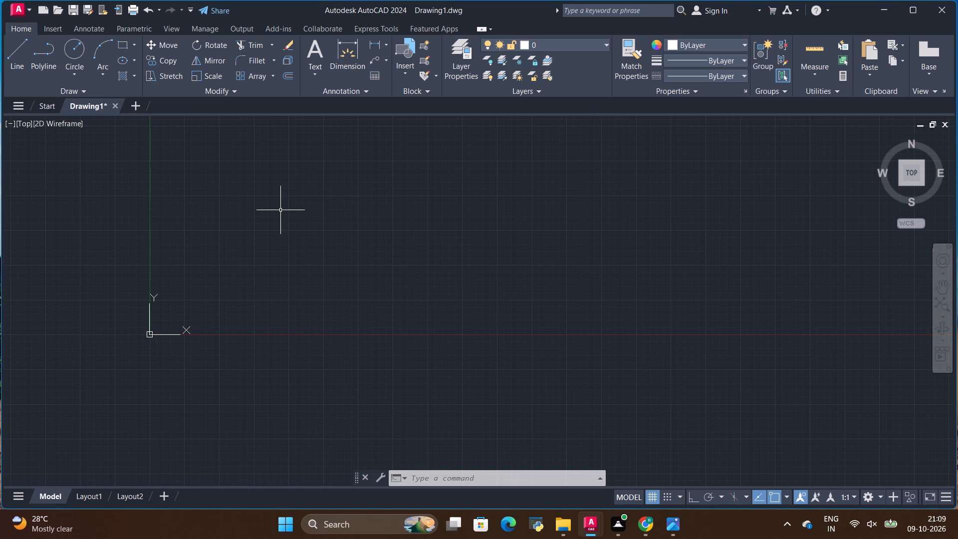
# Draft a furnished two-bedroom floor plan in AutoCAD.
# Configure the drawing units to Engineering length type with 0'-0.00" precision and an insertion scale of inches.
pyautogui.scroll(-3, 369, 207)
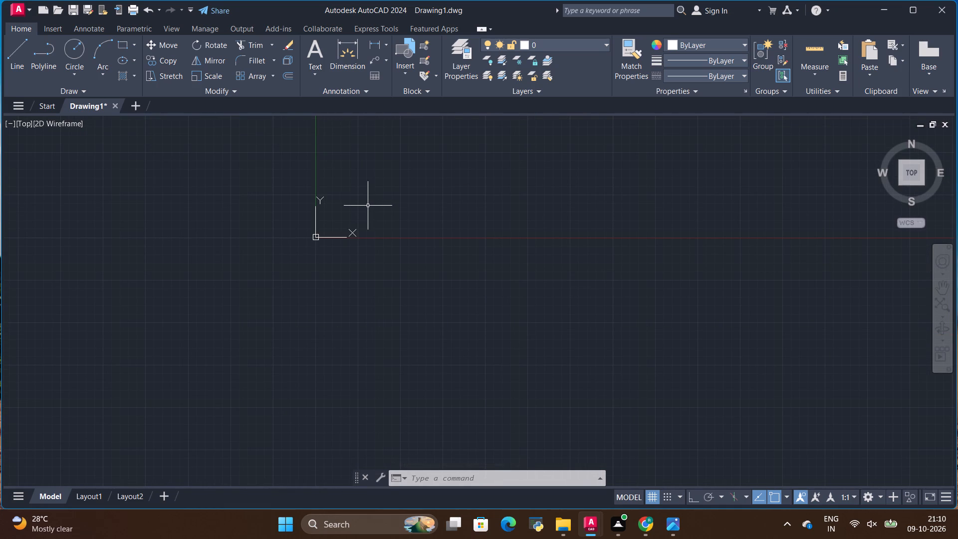
pyautogui.write('unit')
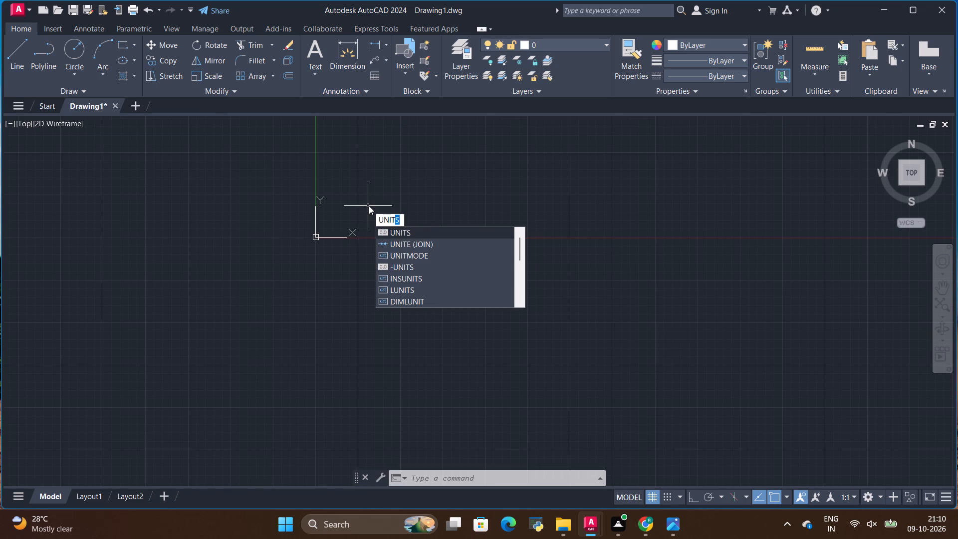
pyautogui.click(412, 231)
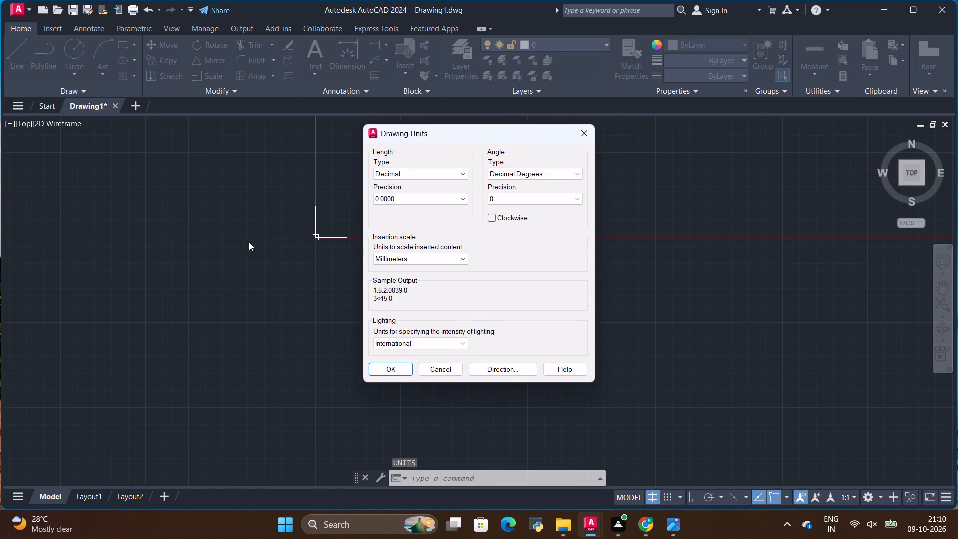
pyautogui.click(423, 176)
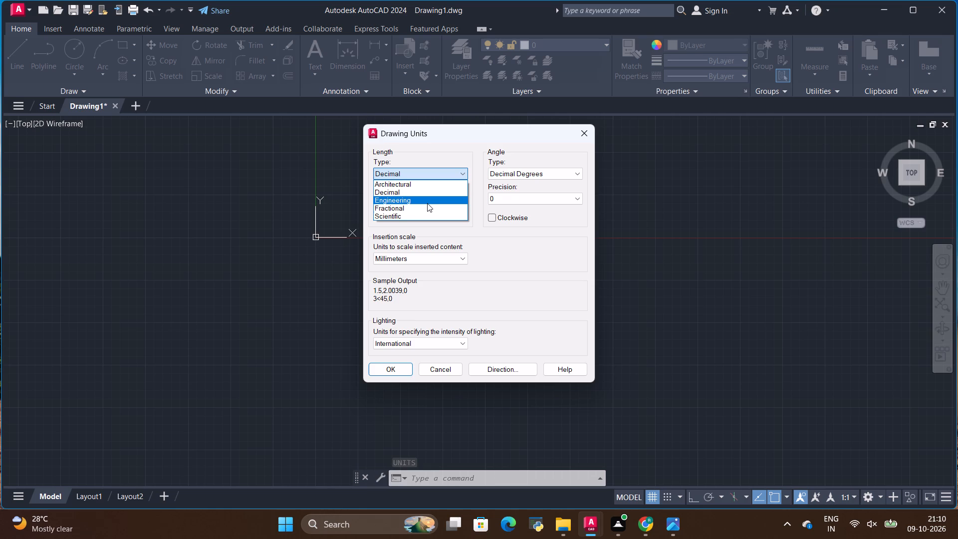
pyautogui.click(428, 202)
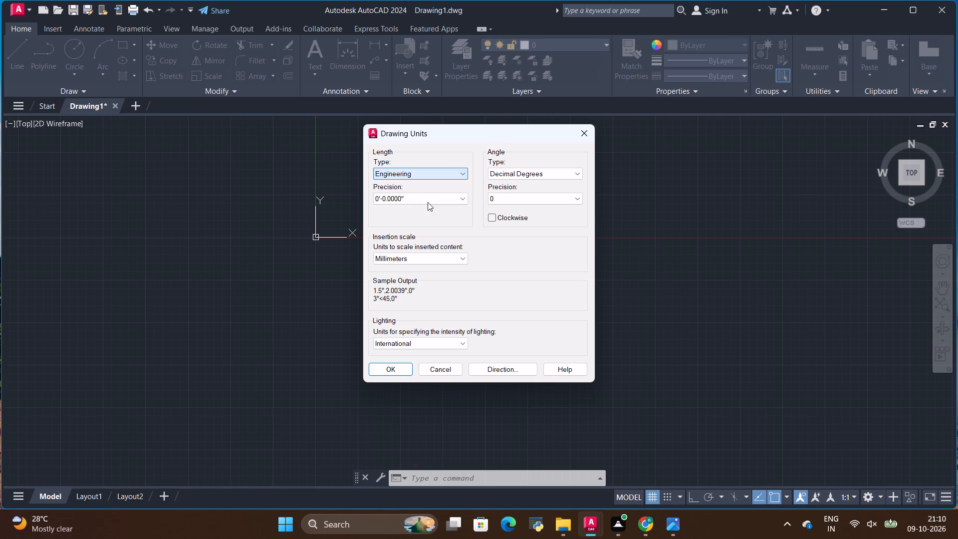
pyautogui.click(428, 202)
pyautogui.click(425, 222)
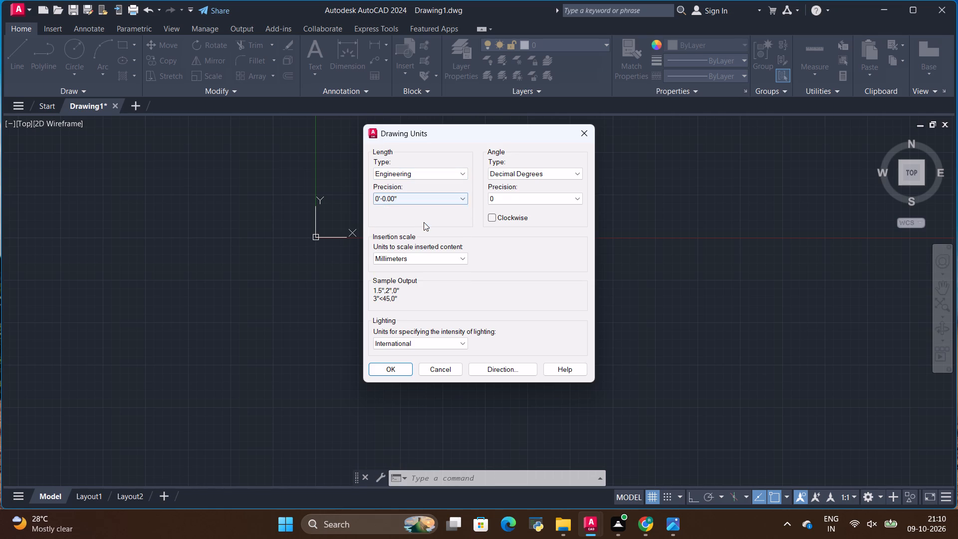
pyautogui.click(418, 255)
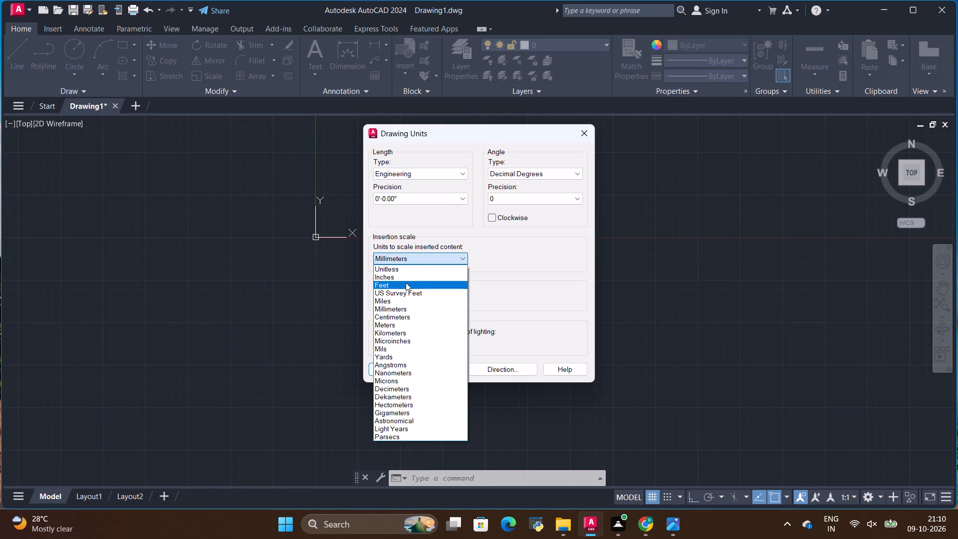
pyautogui.click(406, 279)
pyautogui.click(387, 365)
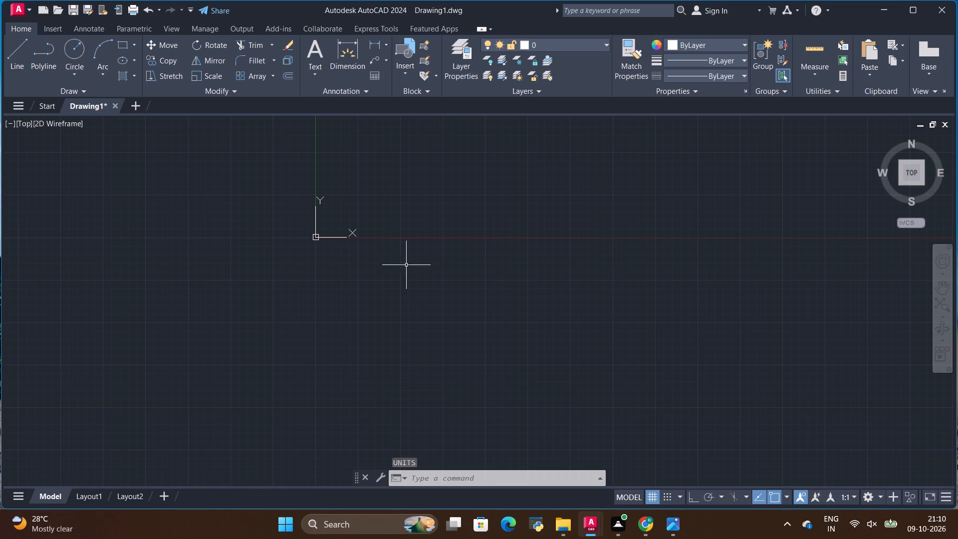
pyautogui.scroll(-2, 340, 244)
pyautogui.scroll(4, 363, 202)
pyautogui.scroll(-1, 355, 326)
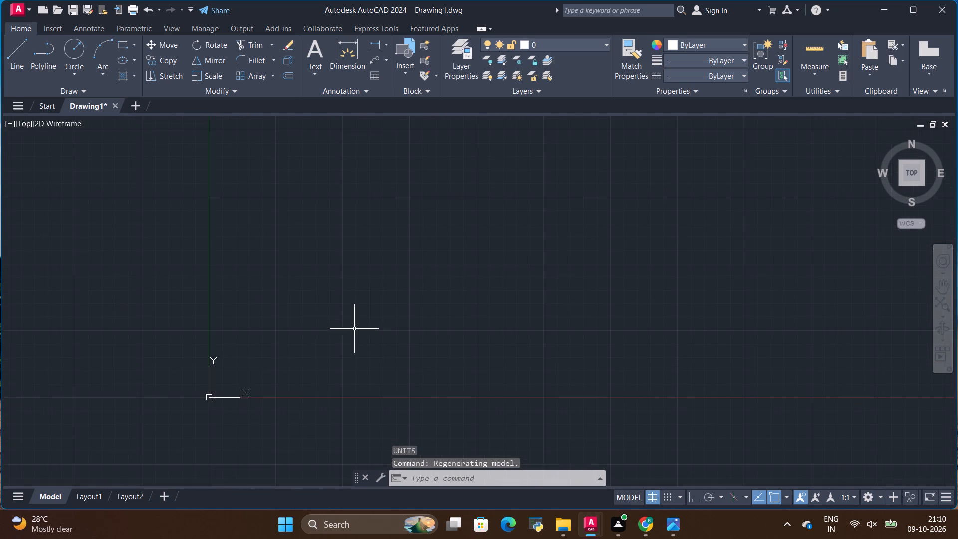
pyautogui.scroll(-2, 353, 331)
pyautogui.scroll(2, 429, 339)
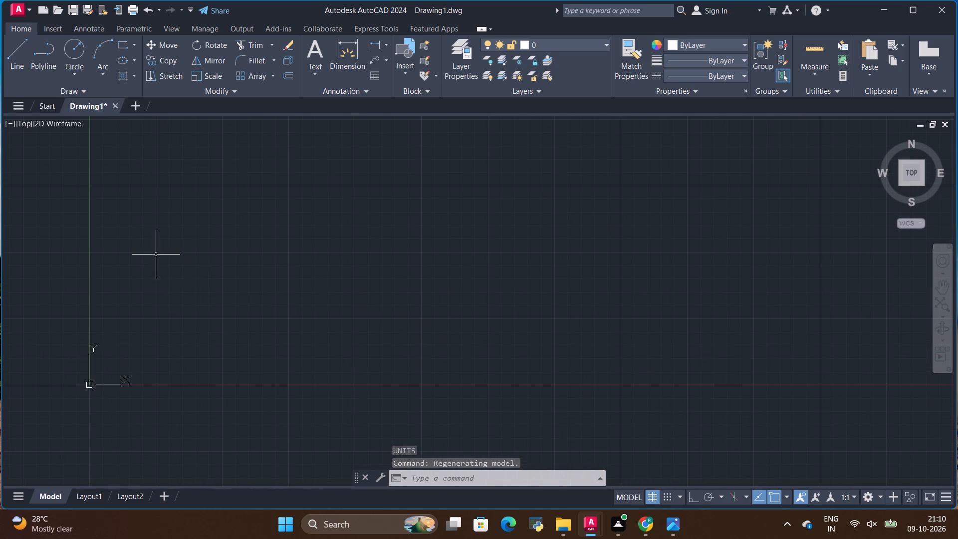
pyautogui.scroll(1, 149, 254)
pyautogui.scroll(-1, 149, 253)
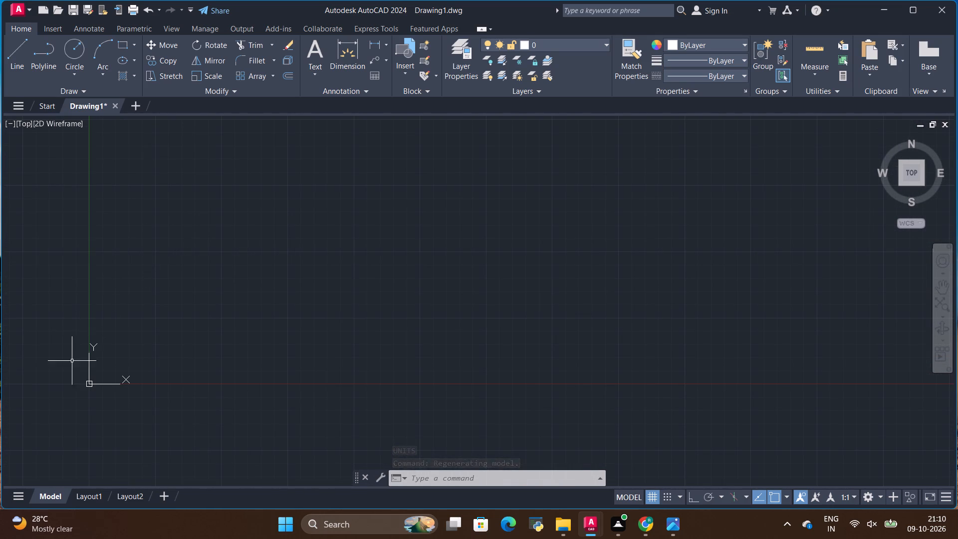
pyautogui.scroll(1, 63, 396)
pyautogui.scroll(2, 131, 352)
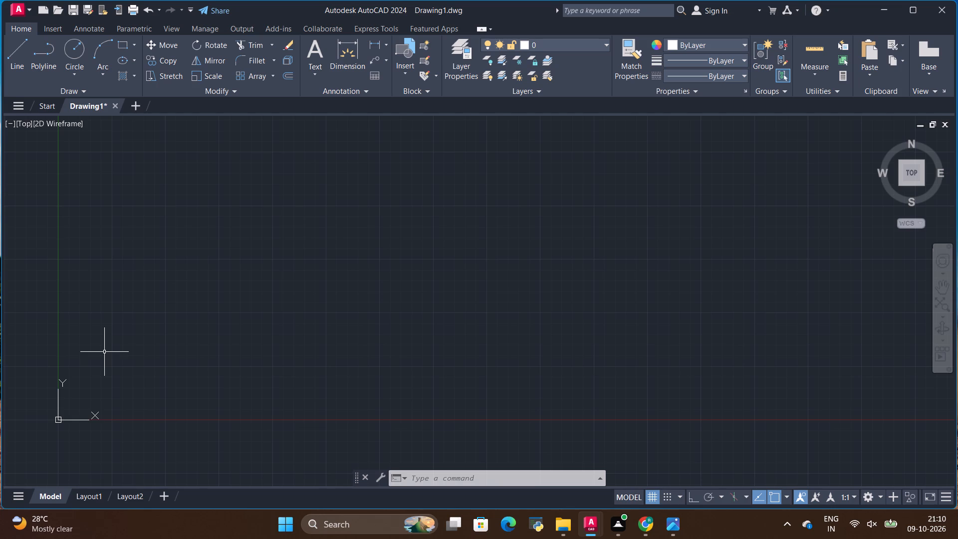
# Review the drawing units settings for length type, precision and insertion scale.
pyautogui.write('unit')
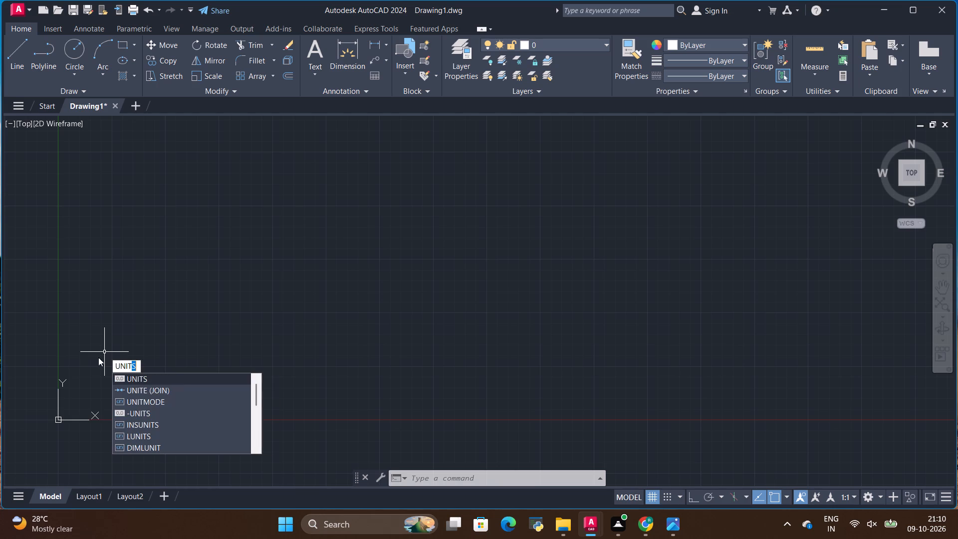
pyautogui.click(161, 380)
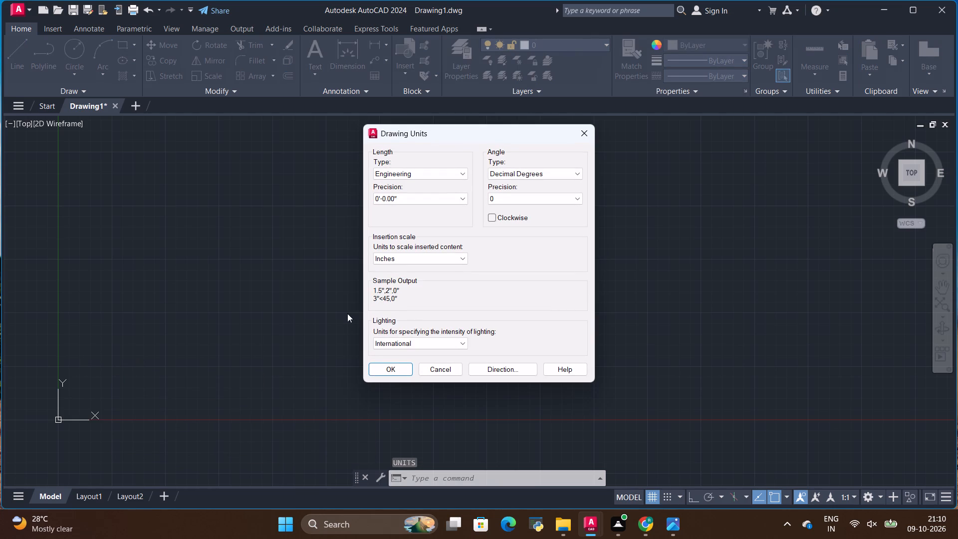
pyautogui.click(387, 368)
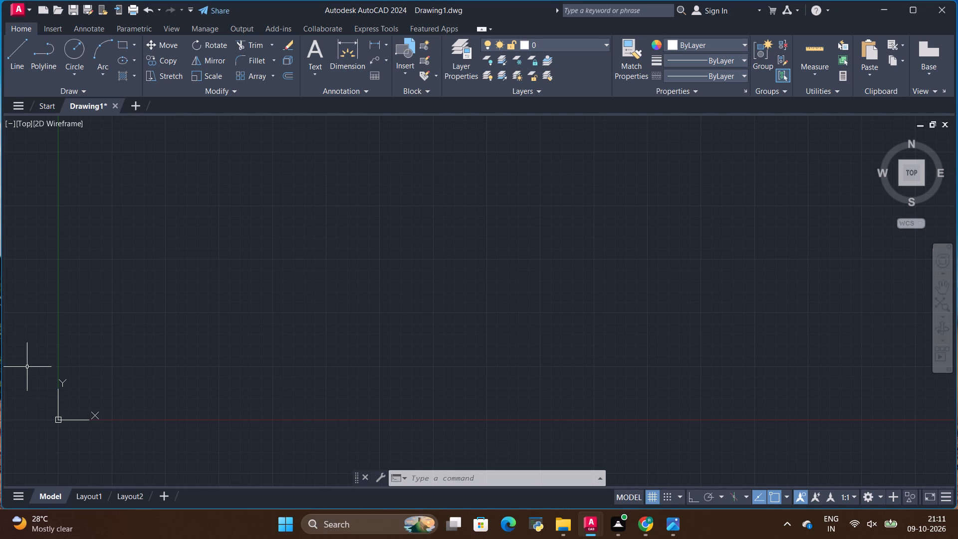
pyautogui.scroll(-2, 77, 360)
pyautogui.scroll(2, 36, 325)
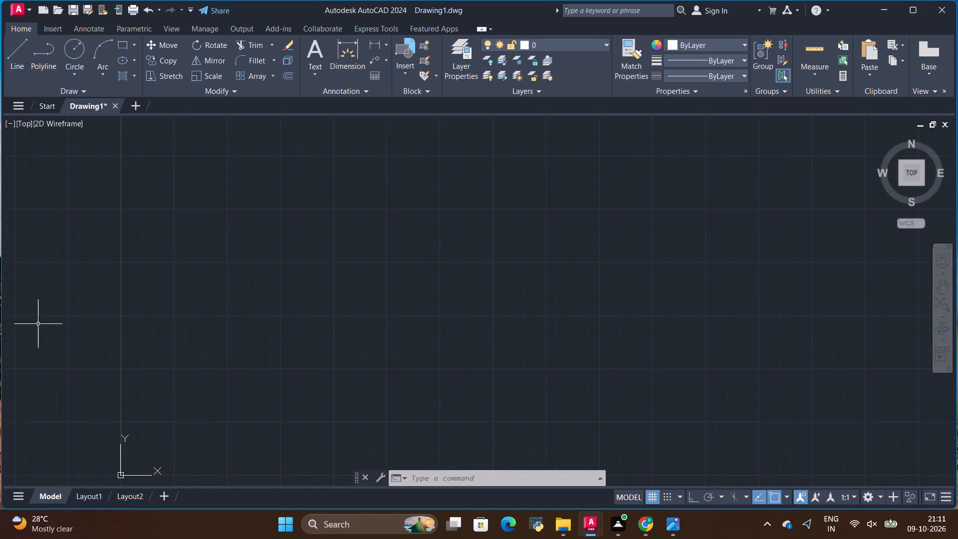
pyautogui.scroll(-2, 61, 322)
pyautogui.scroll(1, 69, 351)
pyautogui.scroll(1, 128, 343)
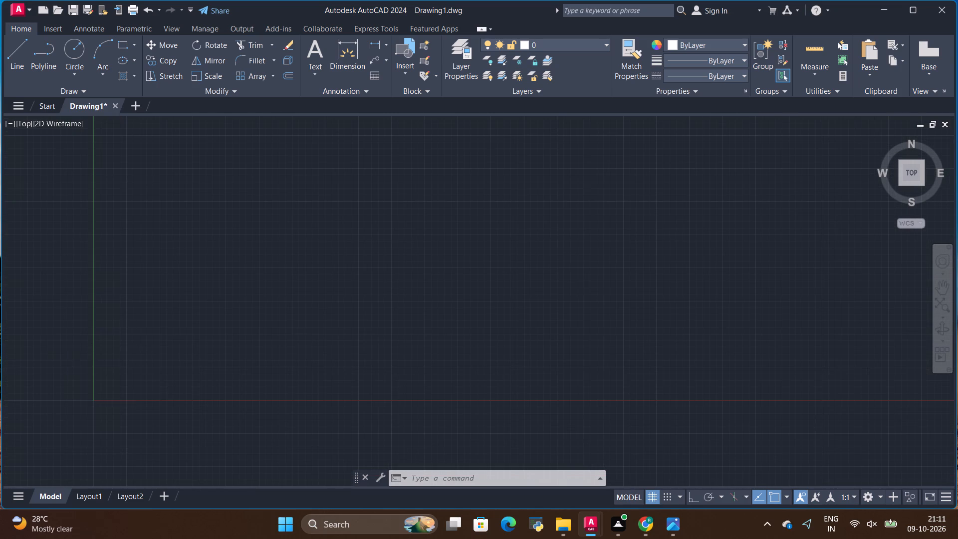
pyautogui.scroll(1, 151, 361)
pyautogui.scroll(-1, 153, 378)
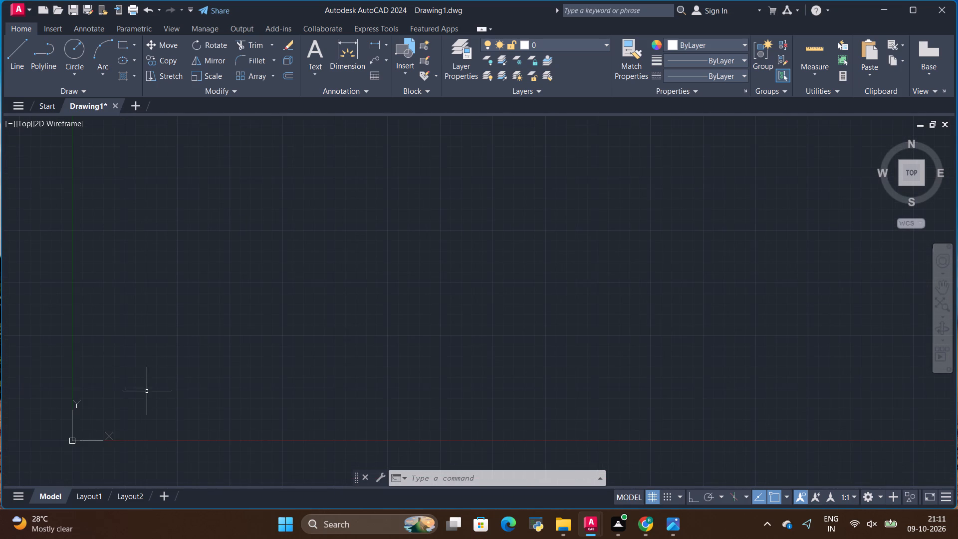
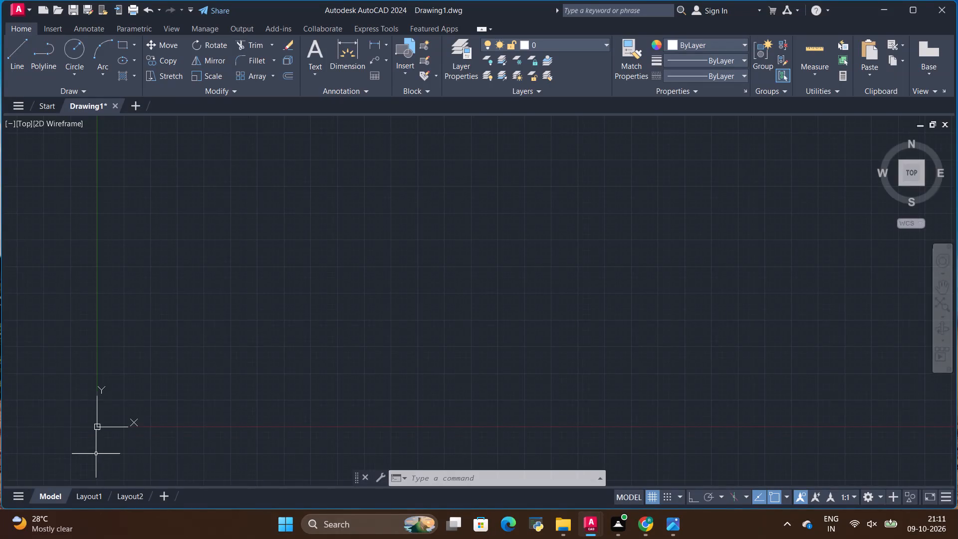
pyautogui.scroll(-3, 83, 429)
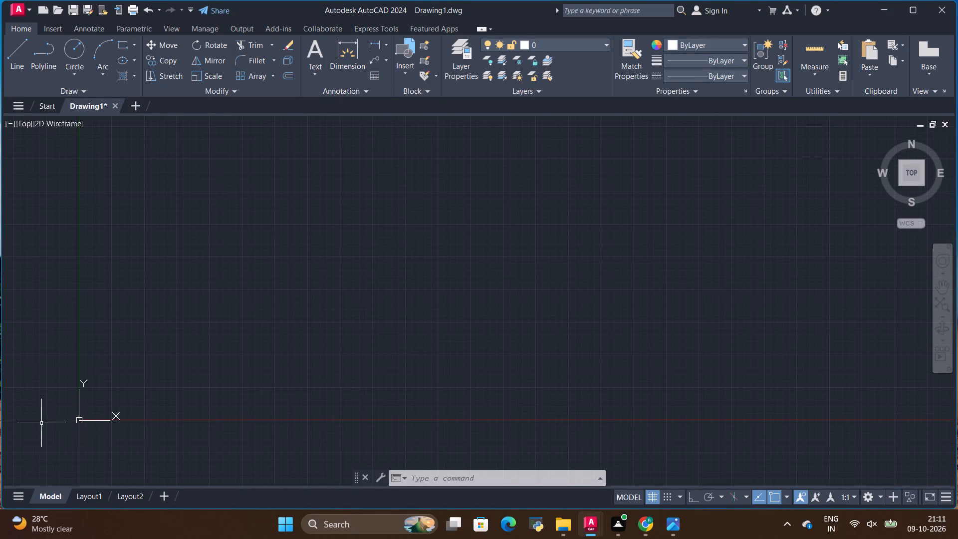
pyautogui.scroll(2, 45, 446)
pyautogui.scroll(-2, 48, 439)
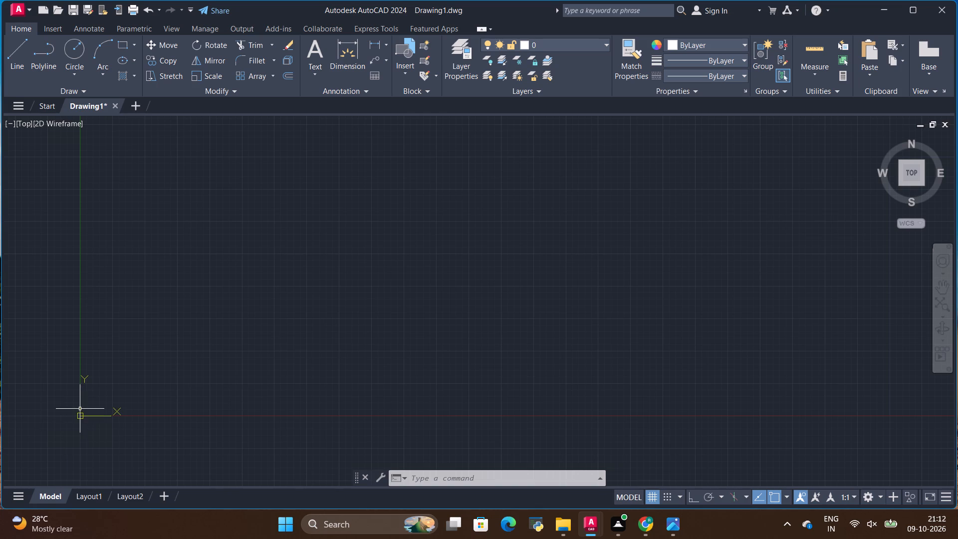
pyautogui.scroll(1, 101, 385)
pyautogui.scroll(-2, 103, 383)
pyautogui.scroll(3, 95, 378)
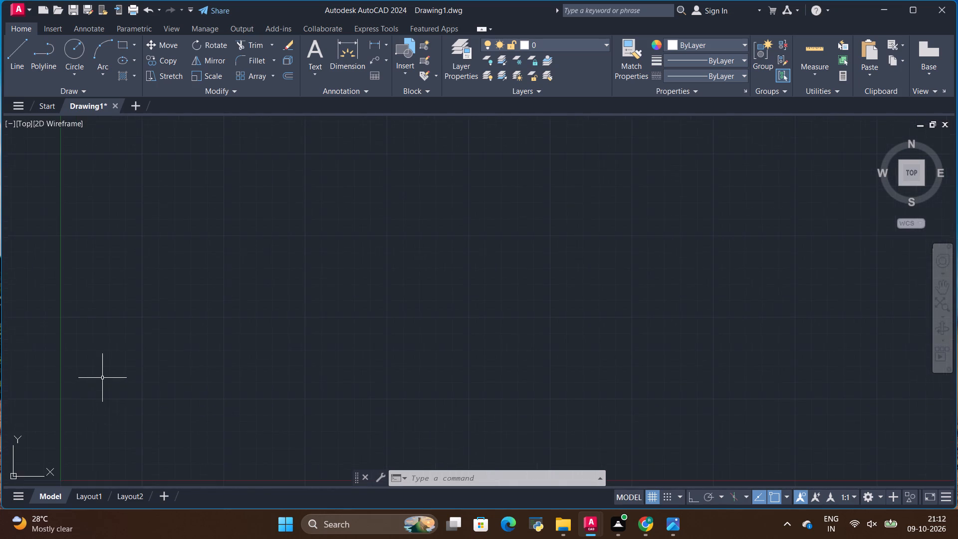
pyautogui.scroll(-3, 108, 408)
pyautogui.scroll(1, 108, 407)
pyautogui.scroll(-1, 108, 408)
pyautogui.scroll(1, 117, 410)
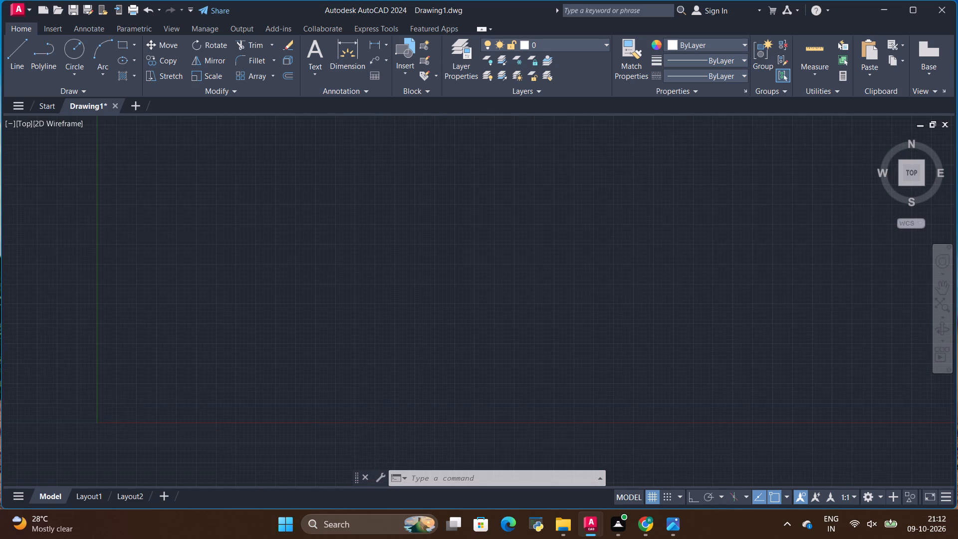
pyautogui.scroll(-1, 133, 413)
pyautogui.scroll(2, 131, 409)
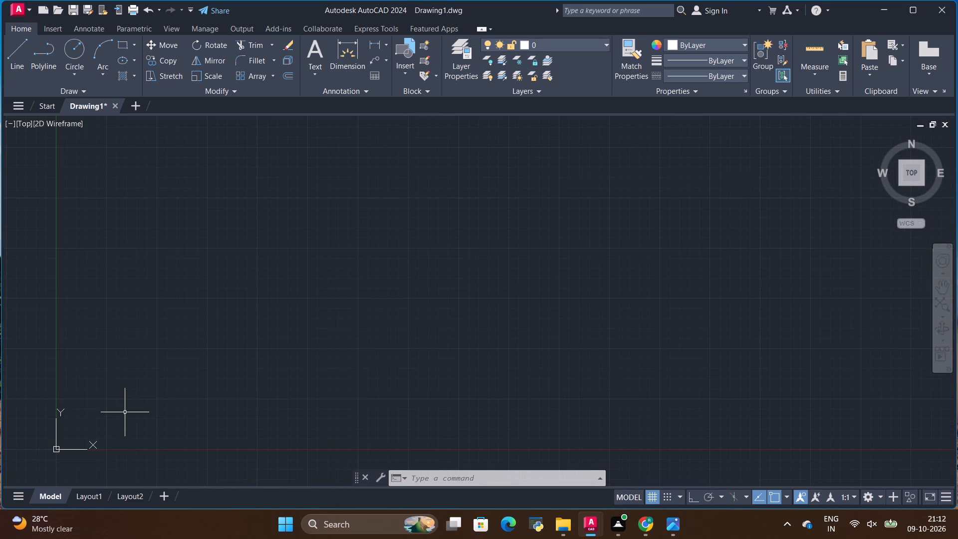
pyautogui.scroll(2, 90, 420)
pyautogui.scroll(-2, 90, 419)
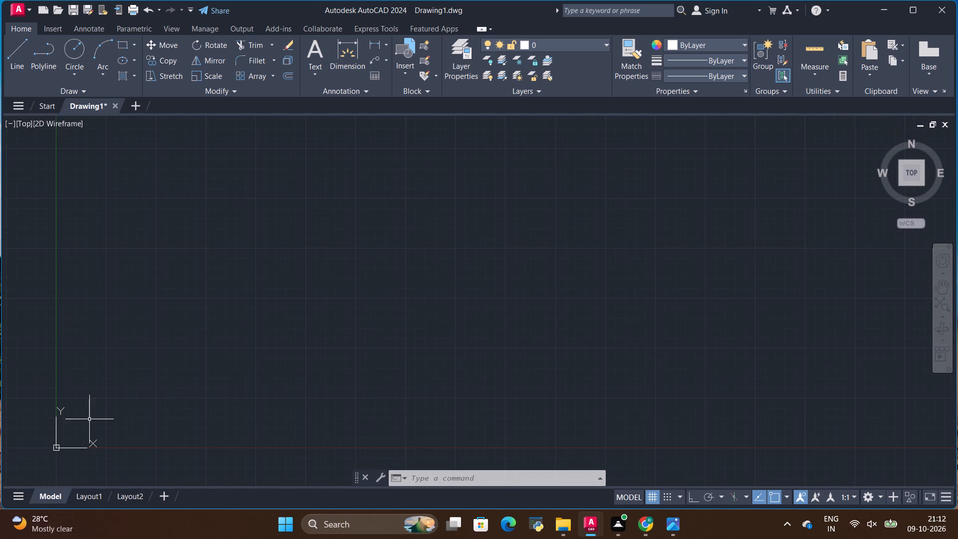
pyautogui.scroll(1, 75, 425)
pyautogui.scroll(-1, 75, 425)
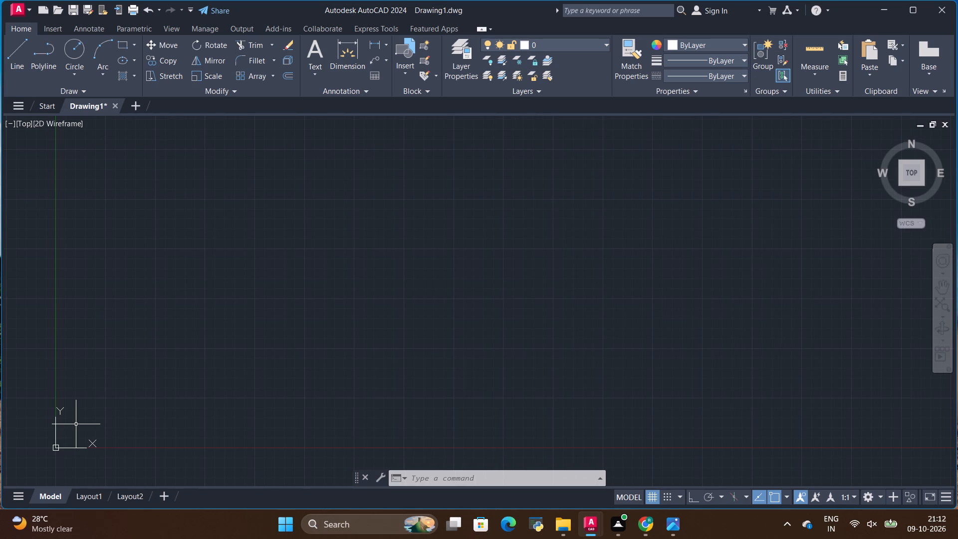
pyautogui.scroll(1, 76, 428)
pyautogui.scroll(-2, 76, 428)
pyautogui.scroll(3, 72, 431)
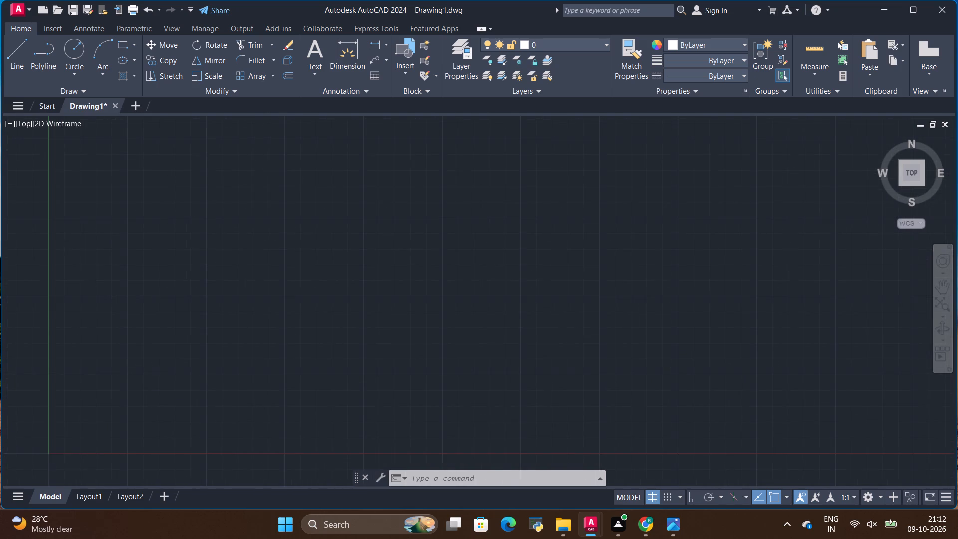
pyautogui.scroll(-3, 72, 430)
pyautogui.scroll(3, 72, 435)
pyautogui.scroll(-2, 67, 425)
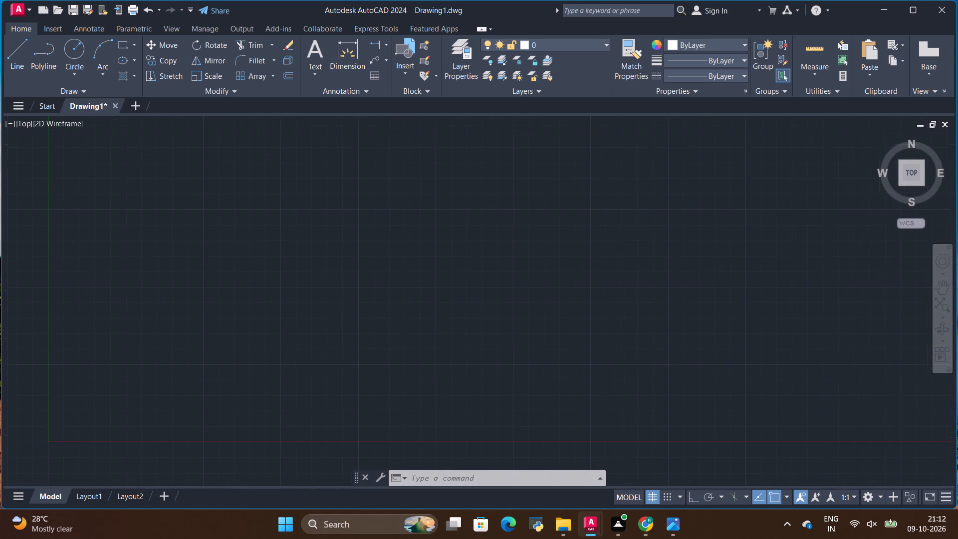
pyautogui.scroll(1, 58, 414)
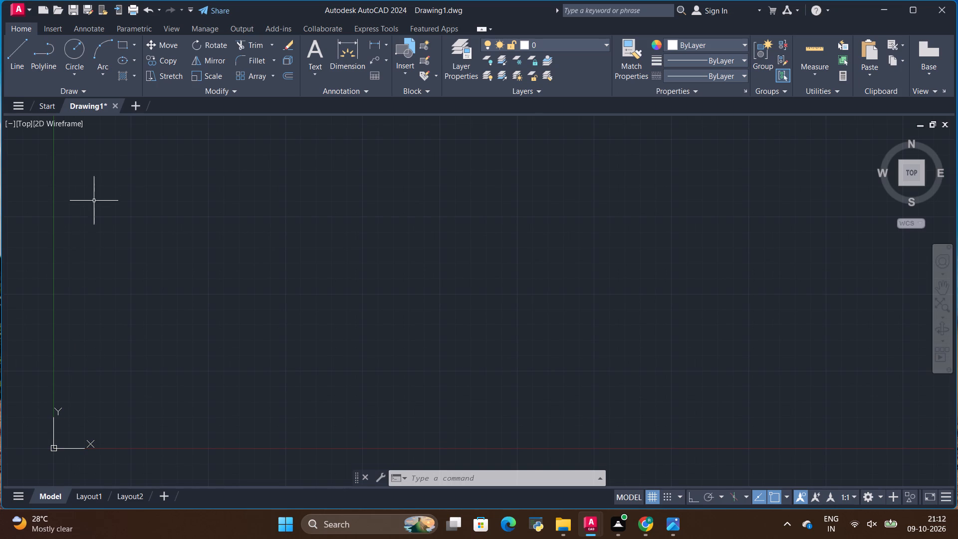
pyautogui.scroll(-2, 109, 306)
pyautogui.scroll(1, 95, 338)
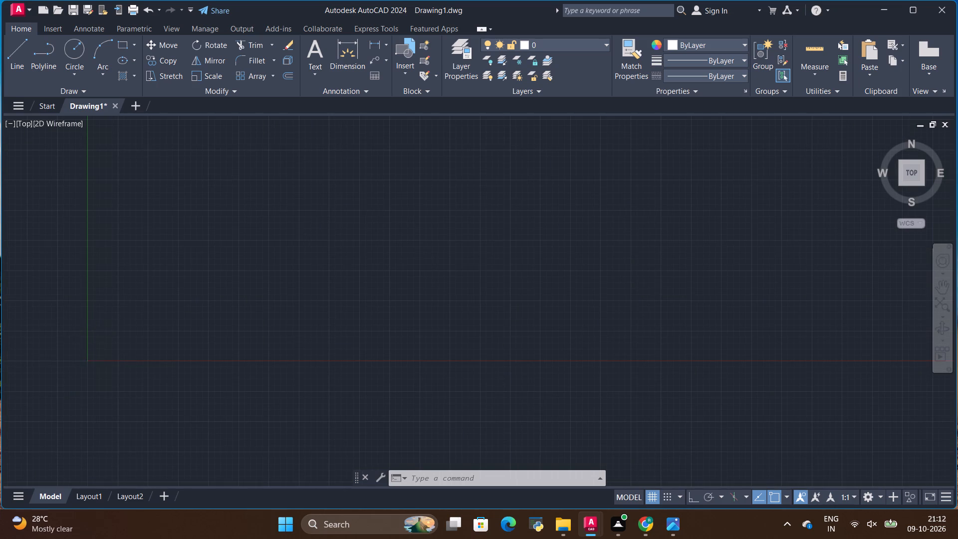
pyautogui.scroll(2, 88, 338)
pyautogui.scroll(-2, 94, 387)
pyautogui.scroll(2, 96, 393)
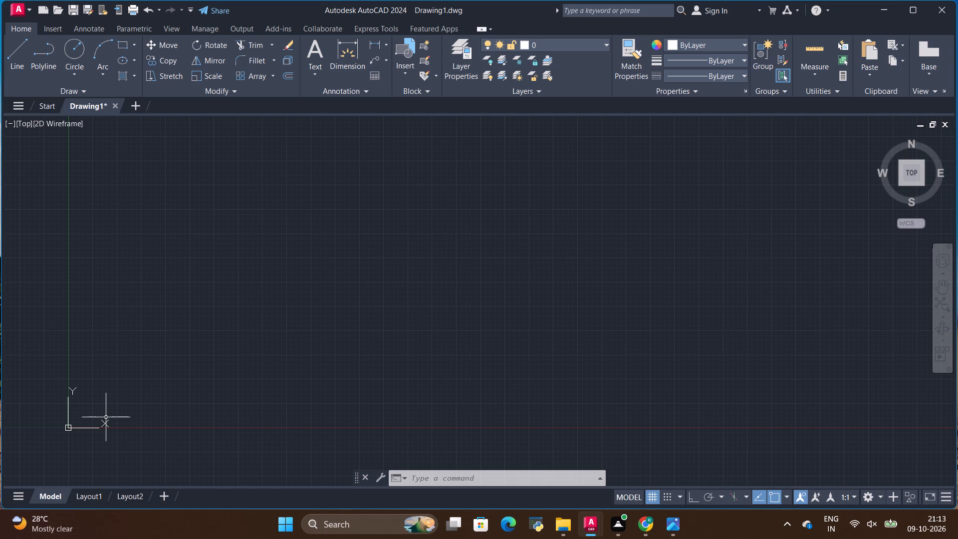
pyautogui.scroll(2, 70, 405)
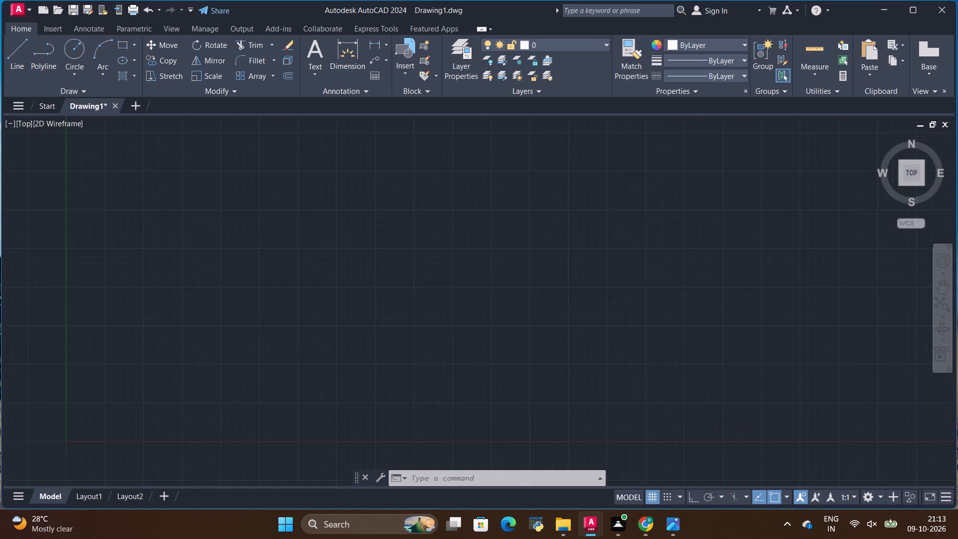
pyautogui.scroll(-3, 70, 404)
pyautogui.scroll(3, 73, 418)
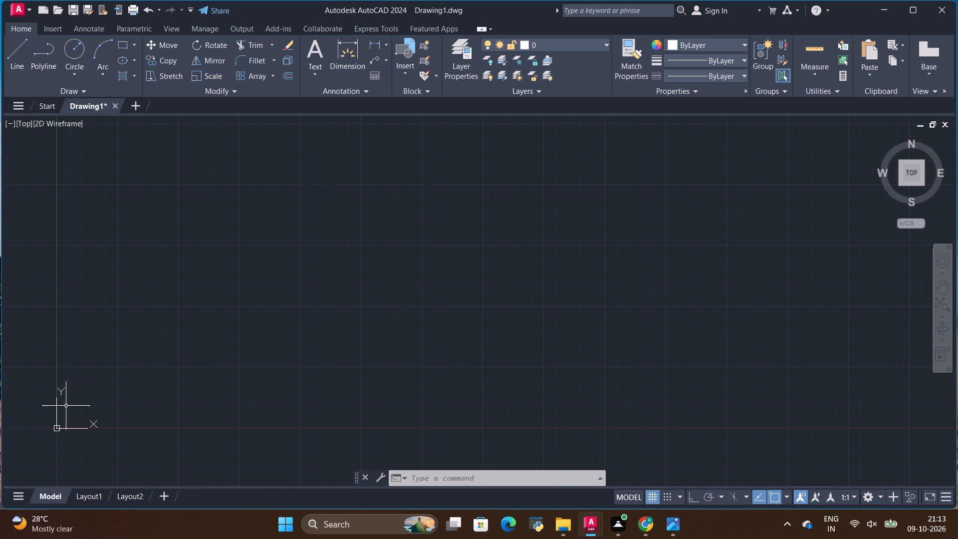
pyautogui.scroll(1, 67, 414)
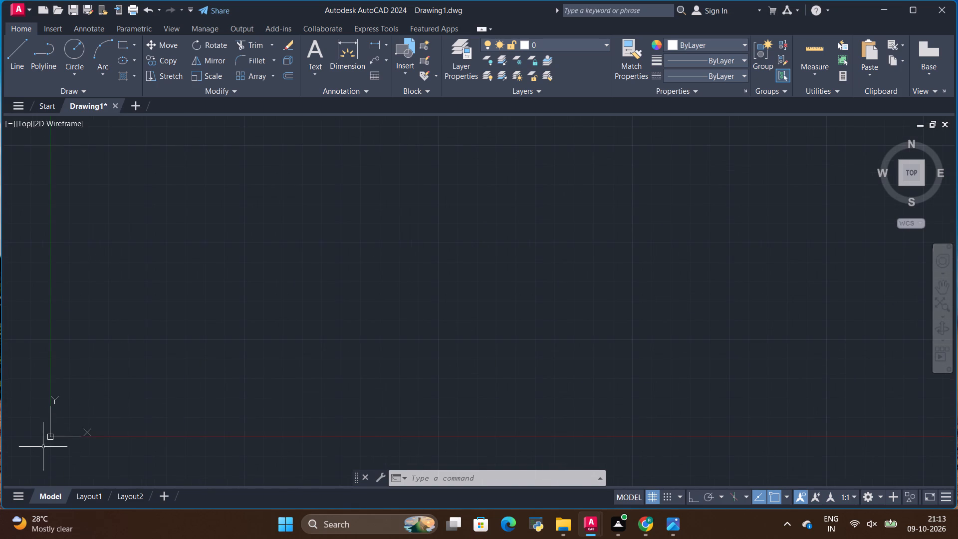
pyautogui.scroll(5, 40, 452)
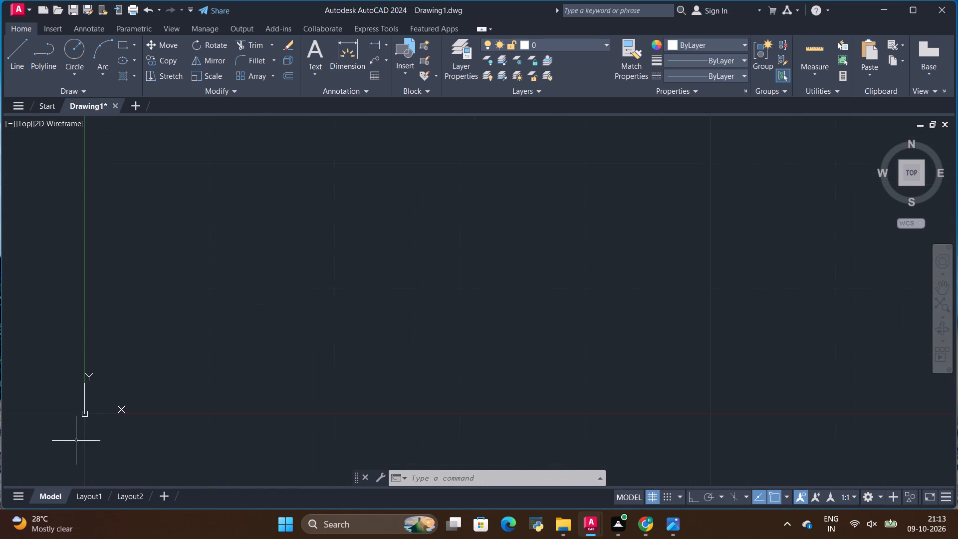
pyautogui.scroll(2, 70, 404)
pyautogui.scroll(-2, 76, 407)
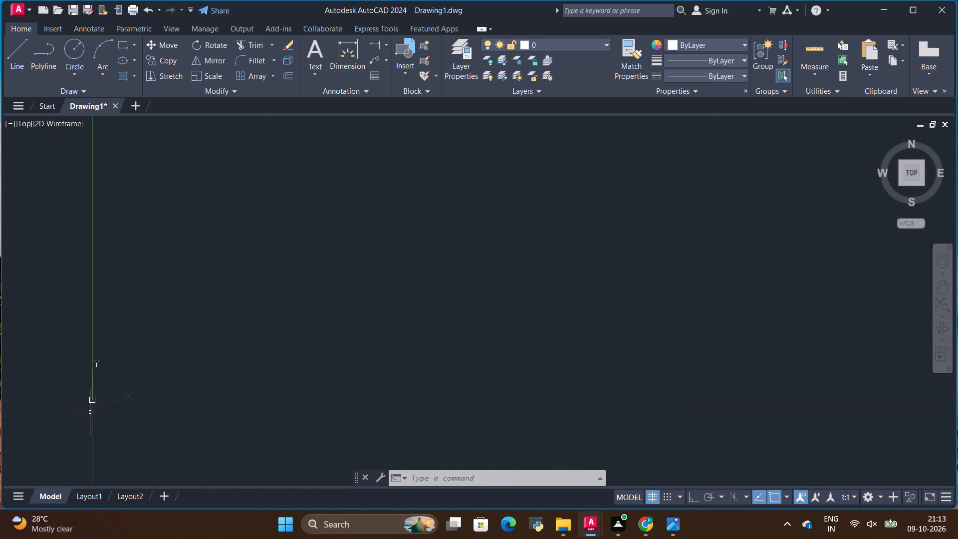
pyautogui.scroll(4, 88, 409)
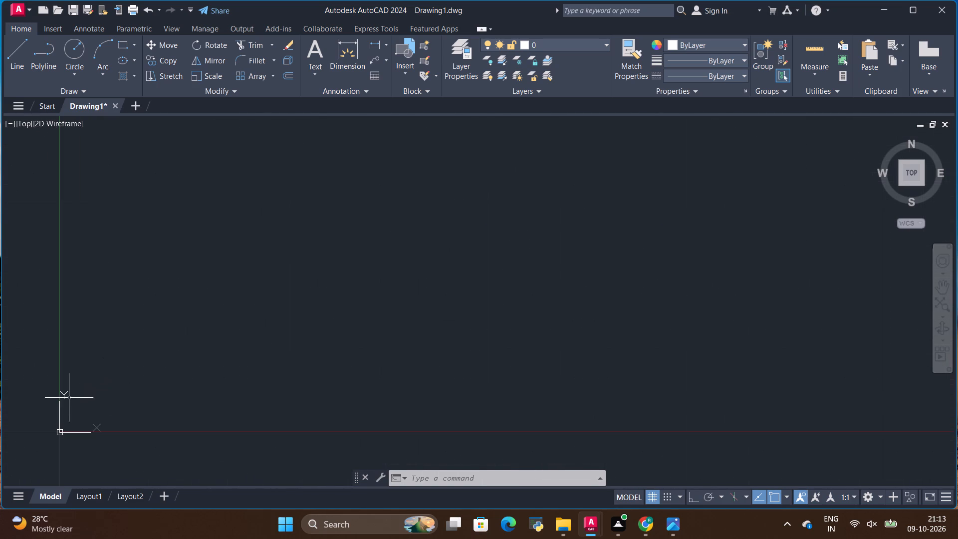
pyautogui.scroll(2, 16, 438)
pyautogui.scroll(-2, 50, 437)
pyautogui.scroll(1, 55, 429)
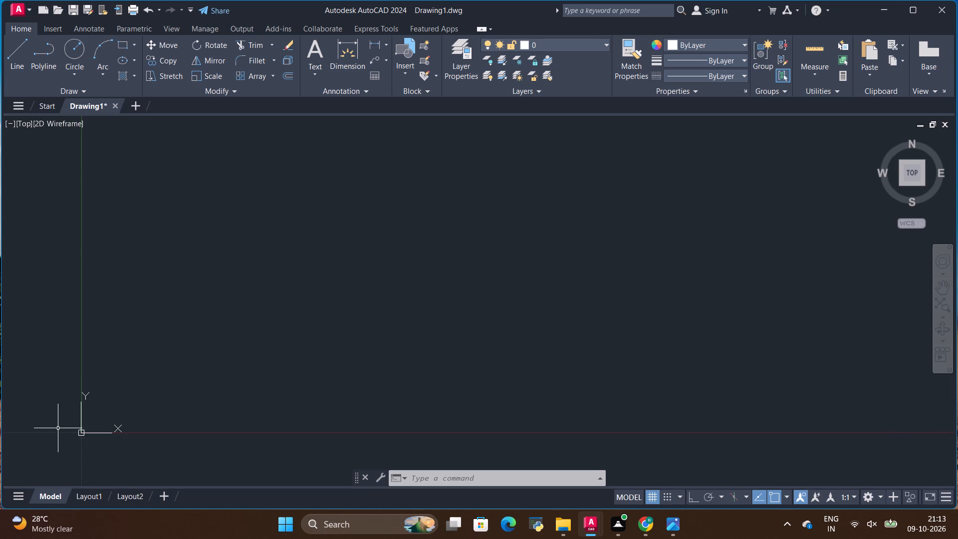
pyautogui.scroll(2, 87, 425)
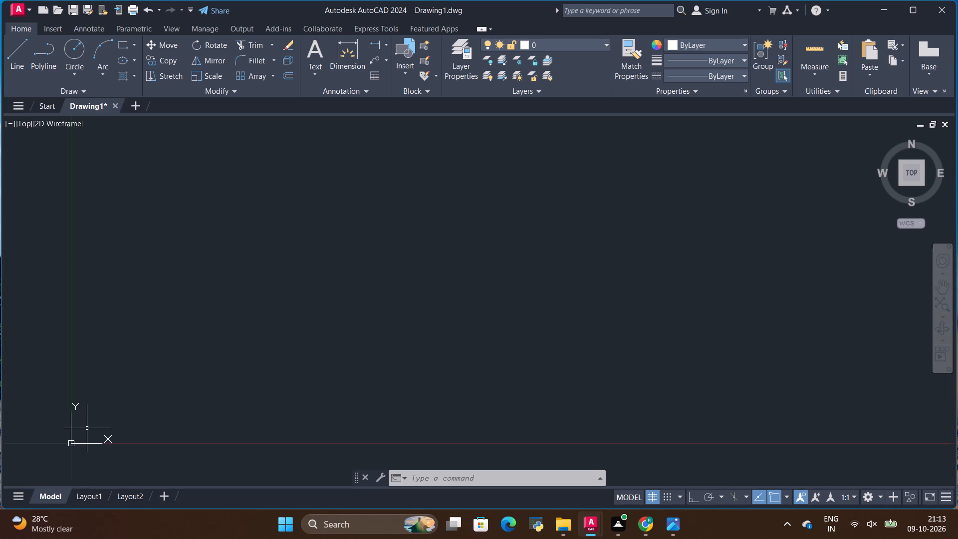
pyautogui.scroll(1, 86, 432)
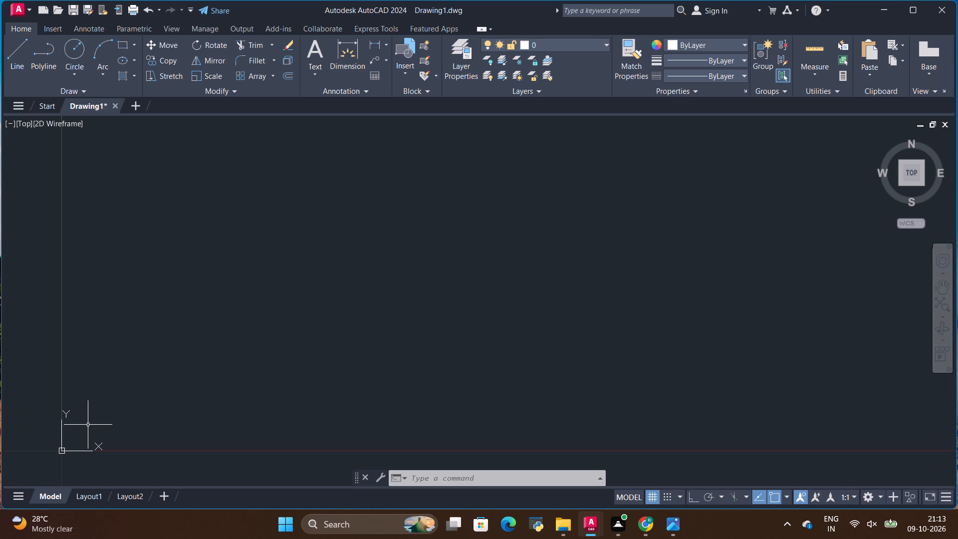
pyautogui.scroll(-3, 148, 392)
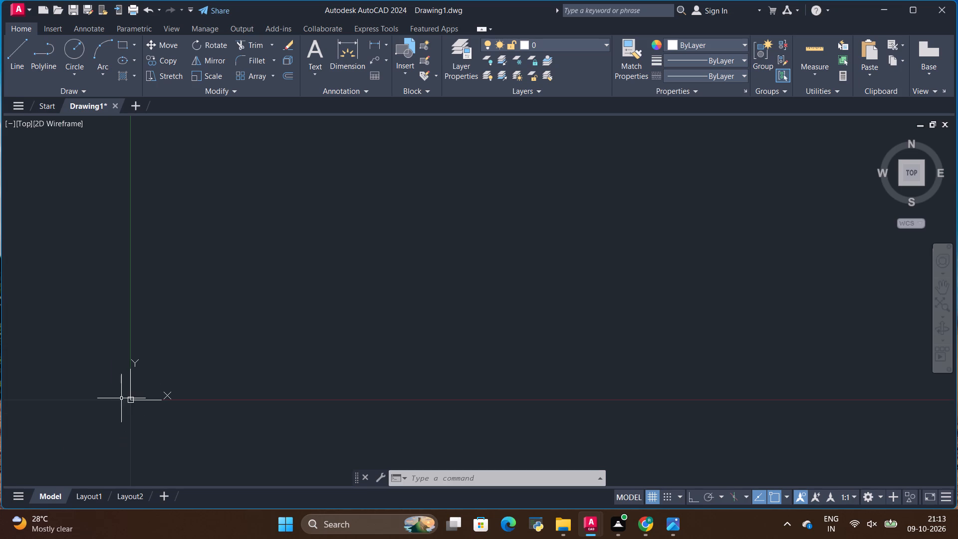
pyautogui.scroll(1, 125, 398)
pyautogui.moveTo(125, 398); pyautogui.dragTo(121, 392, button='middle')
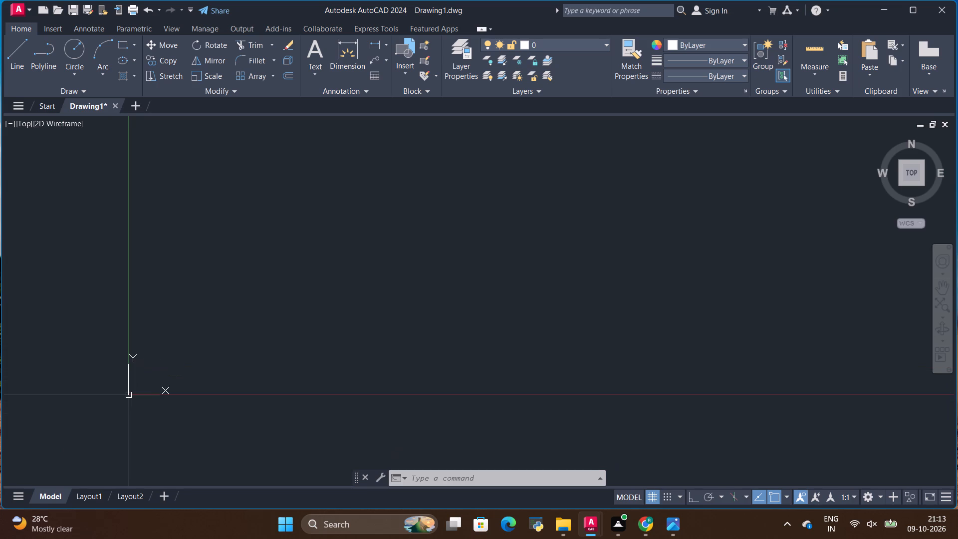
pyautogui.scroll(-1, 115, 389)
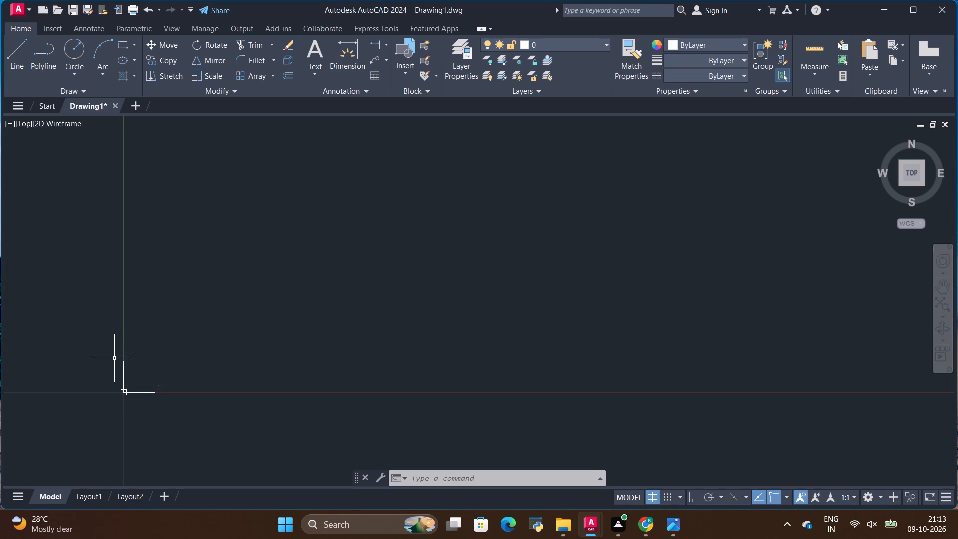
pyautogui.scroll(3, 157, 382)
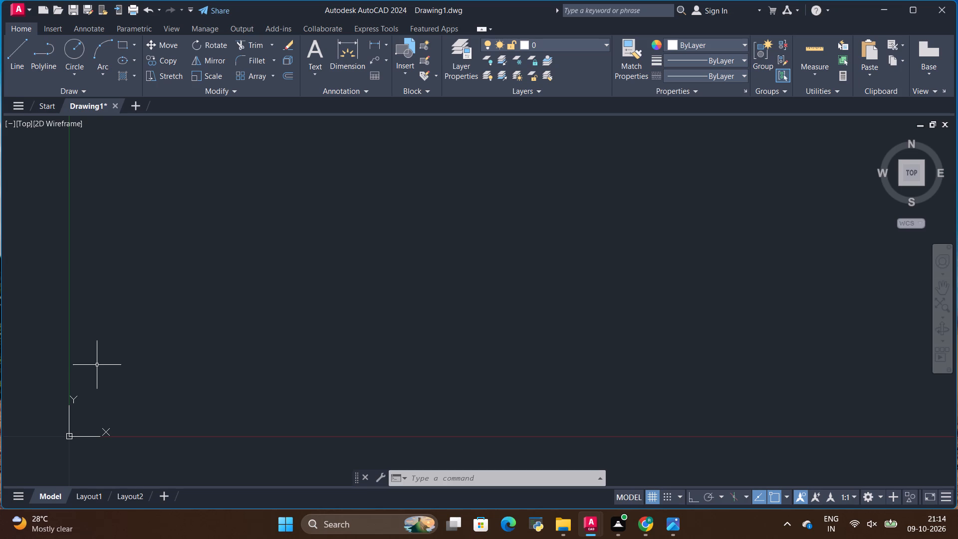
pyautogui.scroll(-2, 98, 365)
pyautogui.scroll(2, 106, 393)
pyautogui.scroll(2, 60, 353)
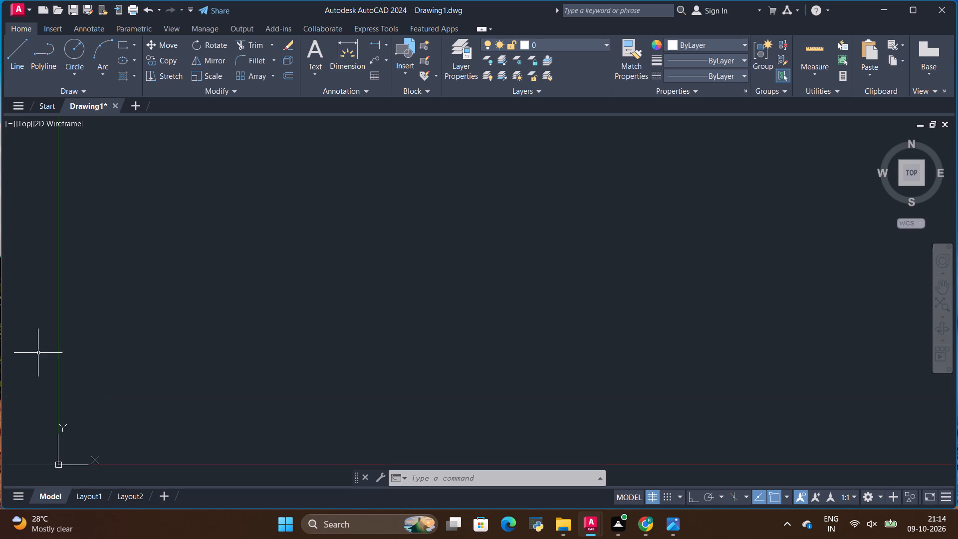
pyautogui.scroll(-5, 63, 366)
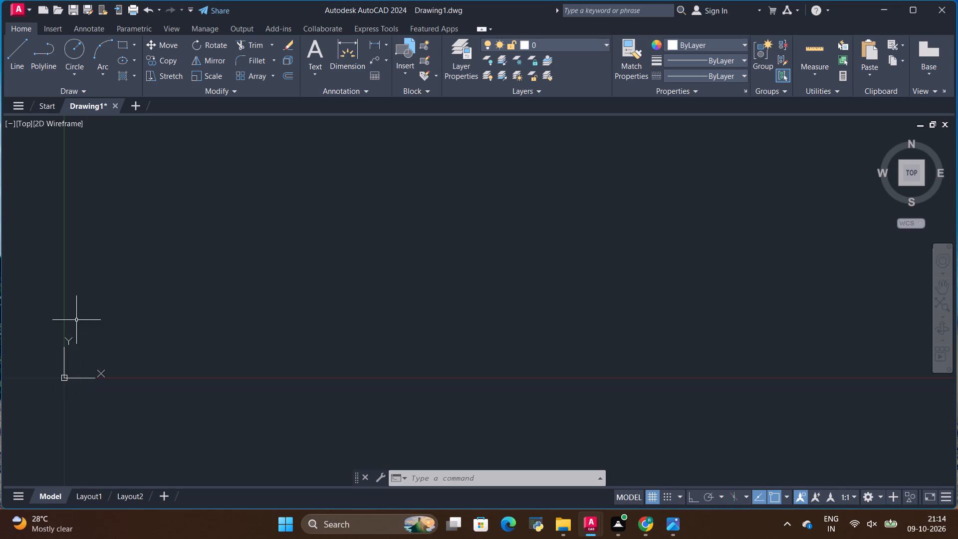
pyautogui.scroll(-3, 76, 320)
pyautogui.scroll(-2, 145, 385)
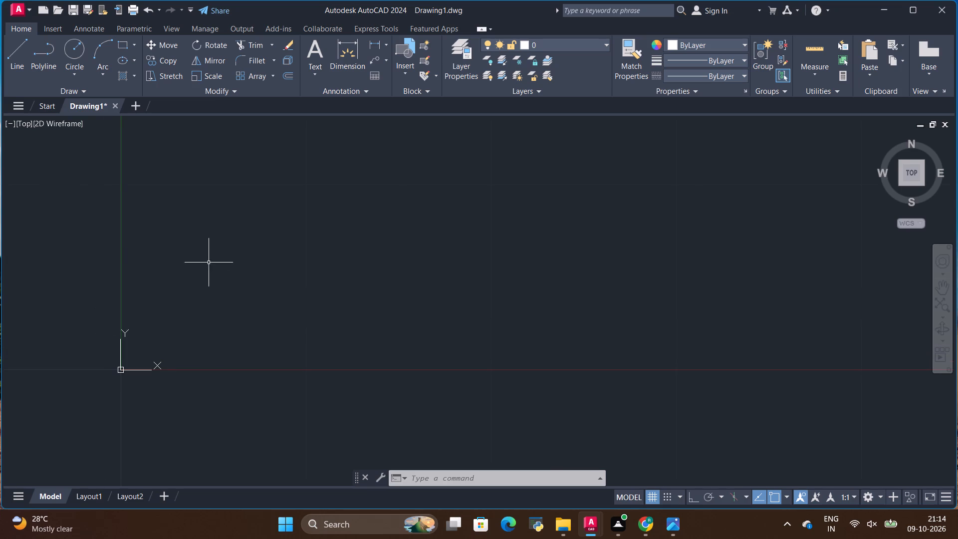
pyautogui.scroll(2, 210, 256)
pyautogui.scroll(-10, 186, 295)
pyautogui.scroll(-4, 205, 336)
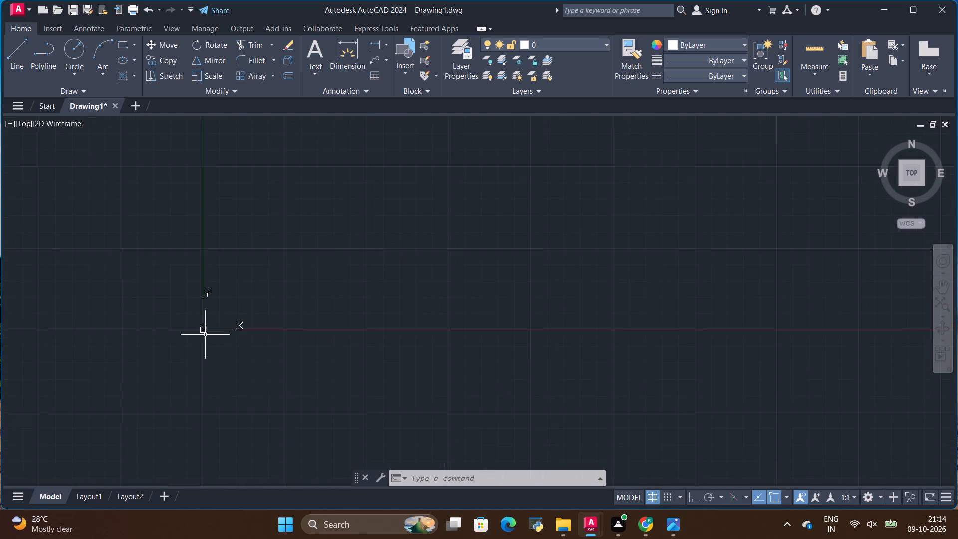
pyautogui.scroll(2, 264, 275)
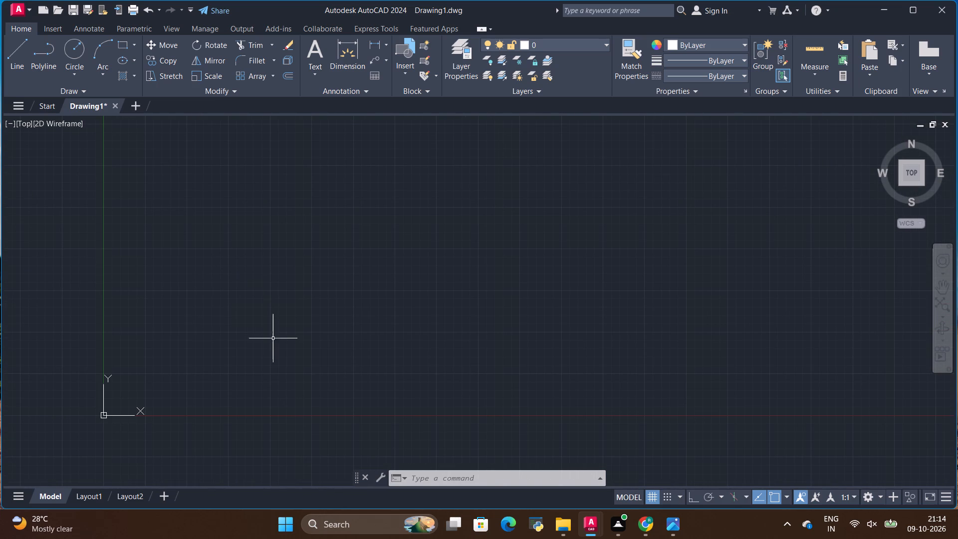
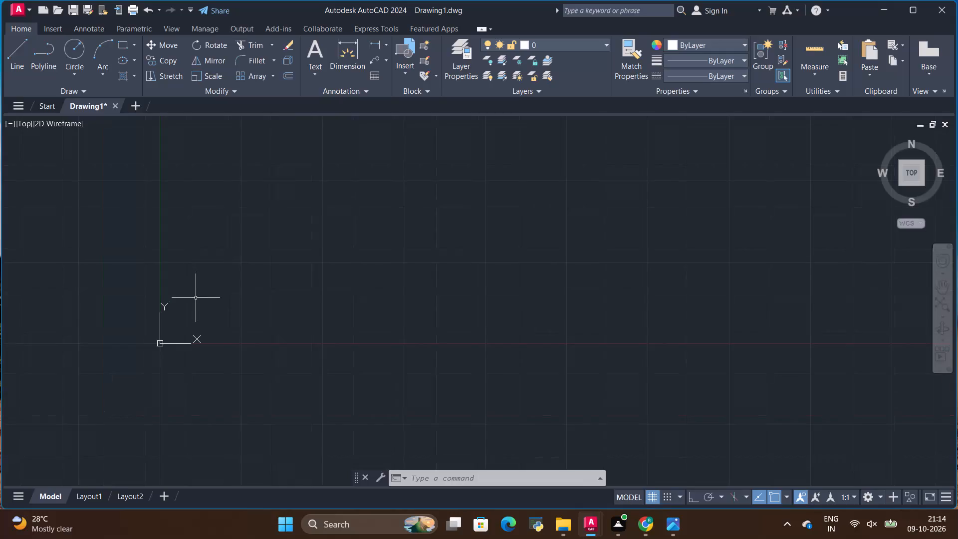
# Switch to Photos and study the room layout of the 2BHK house plan reference image.
pyautogui.scroll(2, 207, 311)
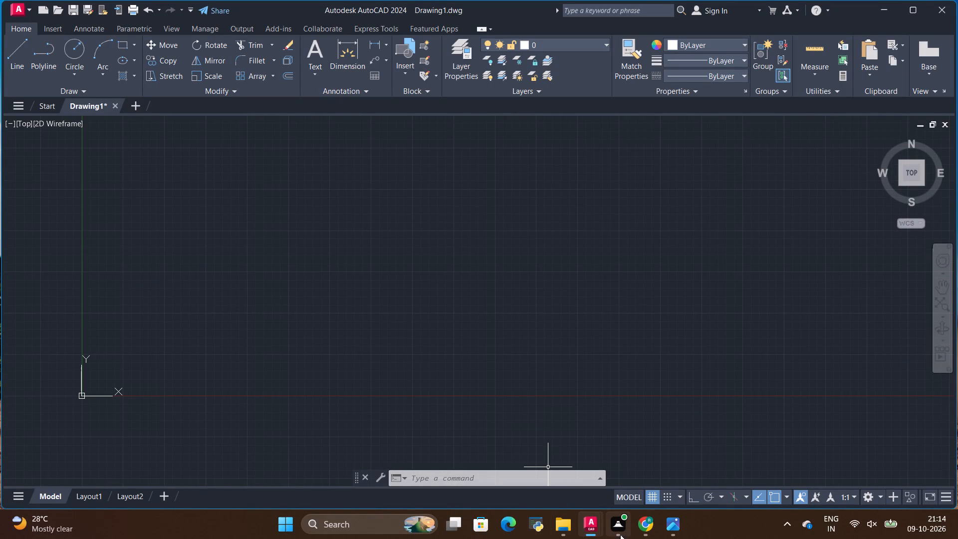
pyautogui.click(638, 529)
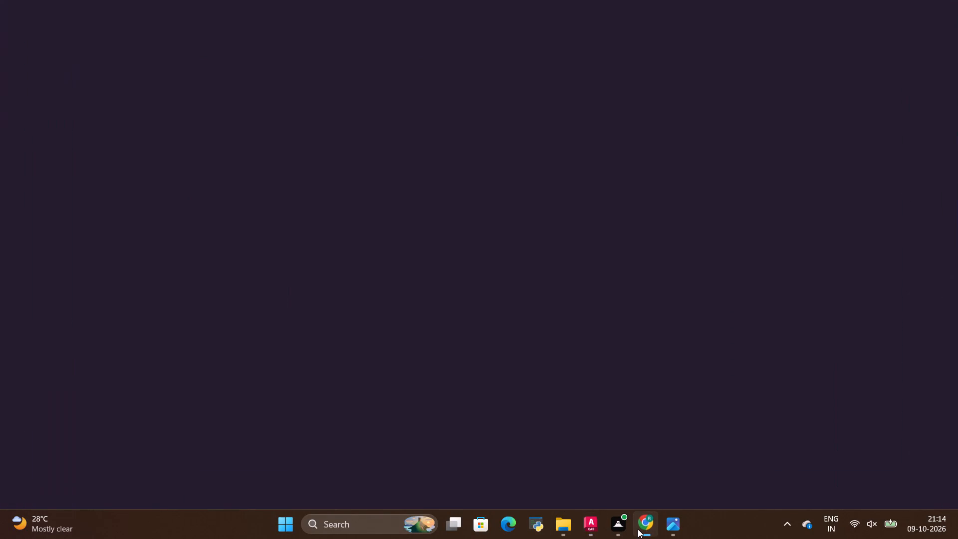
pyautogui.click(638, 531)
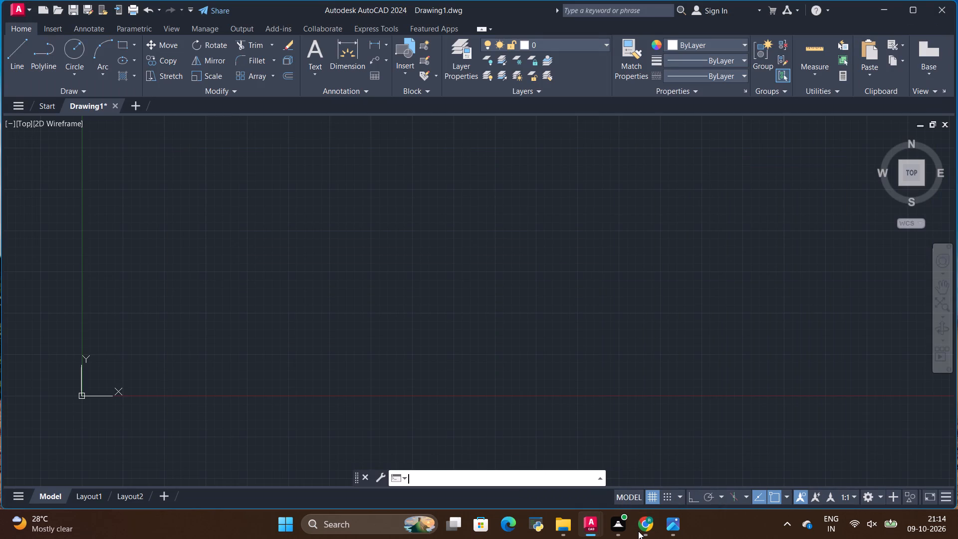
pyautogui.click(674, 526)
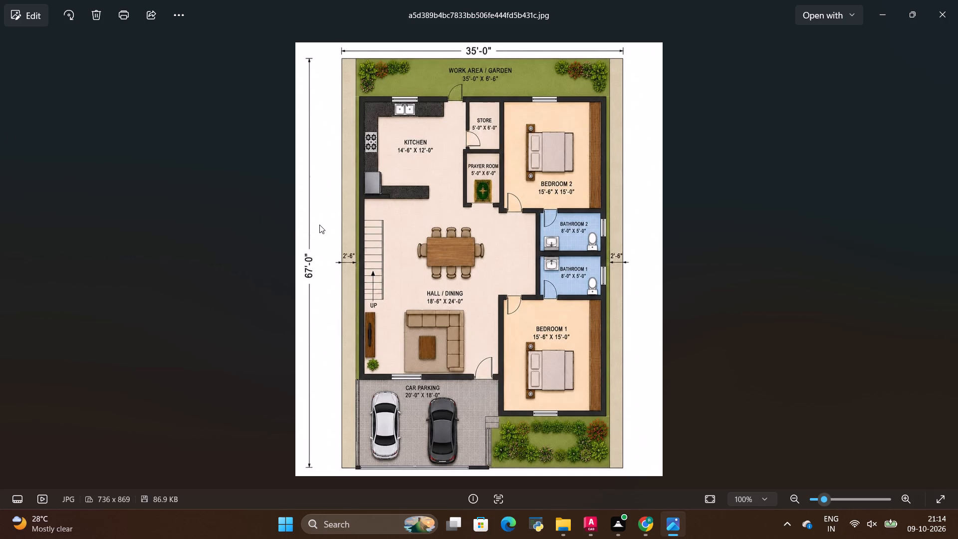
pyautogui.hotkey('alt', 'Tab')
pyautogui.hotkey('alt', 'Tab')
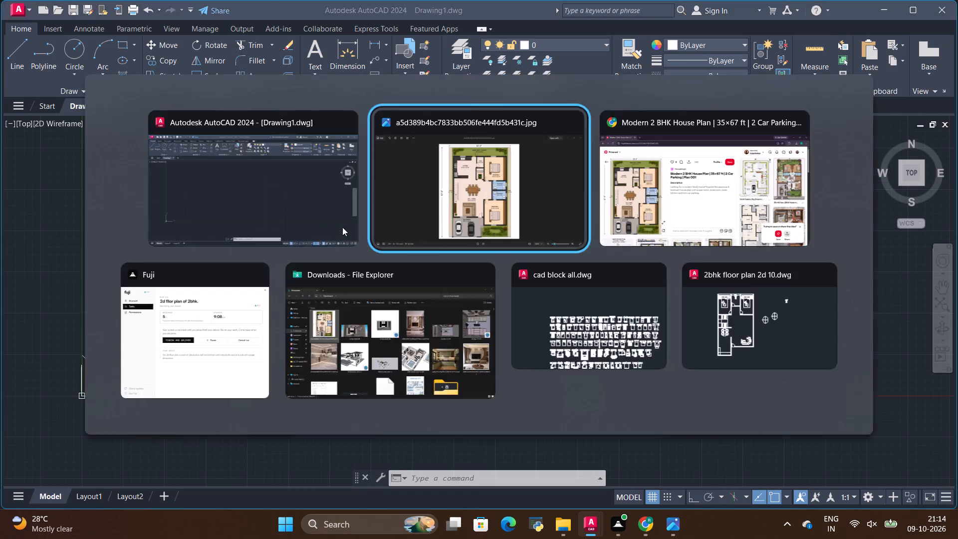
pyautogui.hotkey('alt', 'Tab')
pyautogui.hotkey('alt', 'Tab')
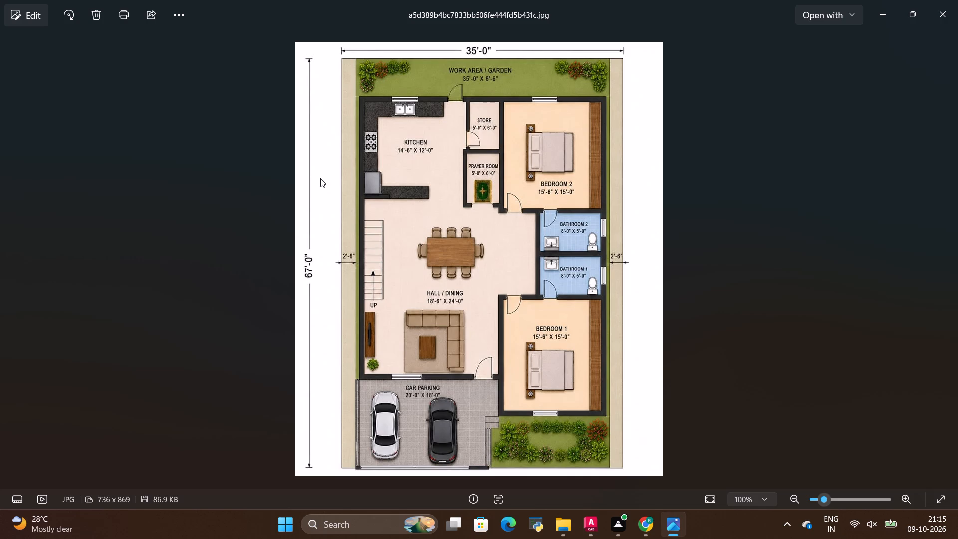
pyautogui.hotkey('alt', 'Tab')
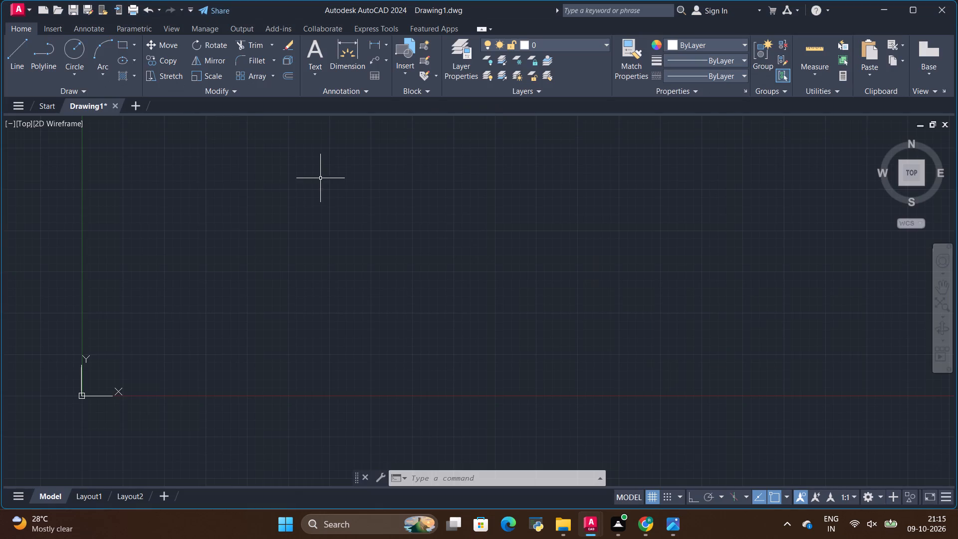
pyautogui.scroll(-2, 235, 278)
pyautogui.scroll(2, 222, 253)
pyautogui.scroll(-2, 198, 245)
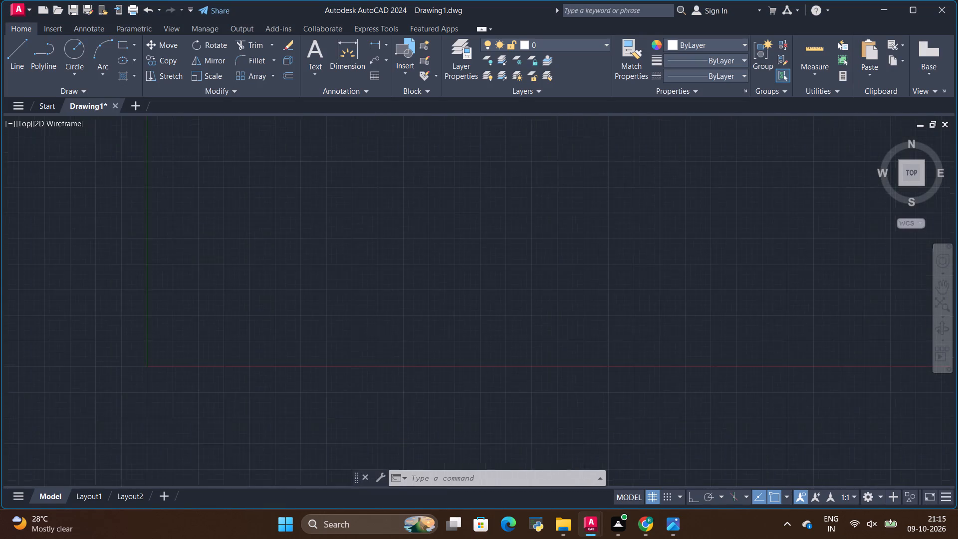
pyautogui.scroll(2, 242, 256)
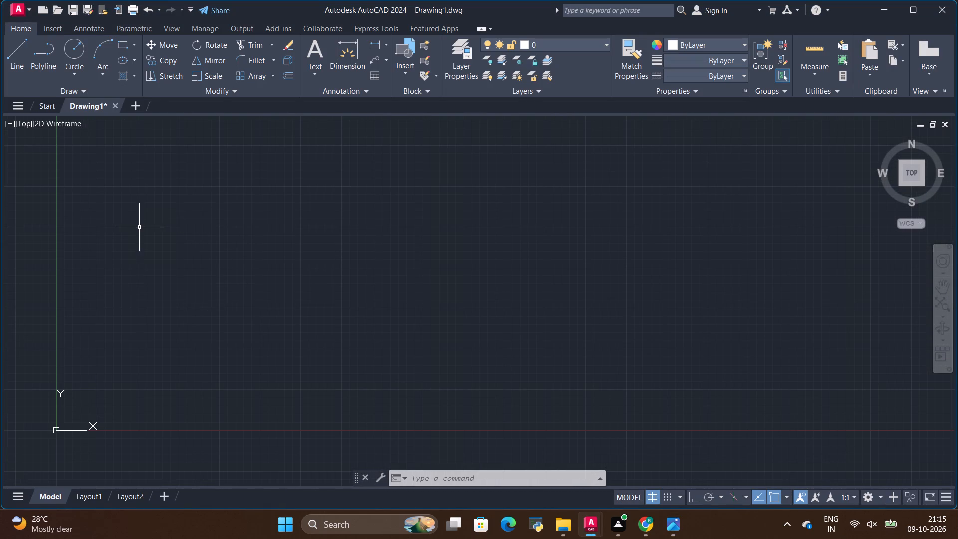
# Examine the house plan image in Photos for the overall plot dimensions, side setbacks and room sizes.
pyautogui.hotkey('alt', 'Tab')
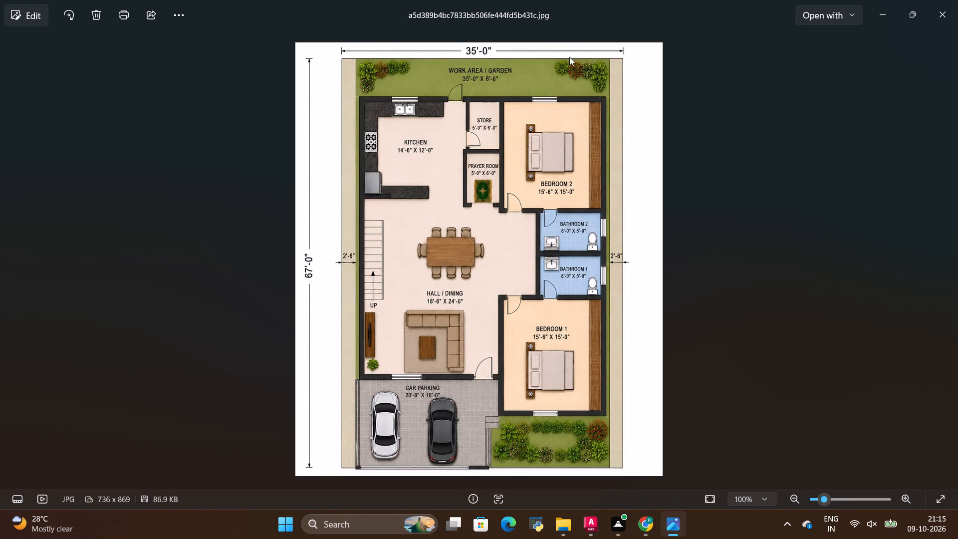
pyautogui.hotkey('alt', 'Tab')
pyautogui.hotkey('alt', 'Tab')
pyautogui.scroll(2, 495, 40)
pyautogui.scroll(-4, 479, 182)
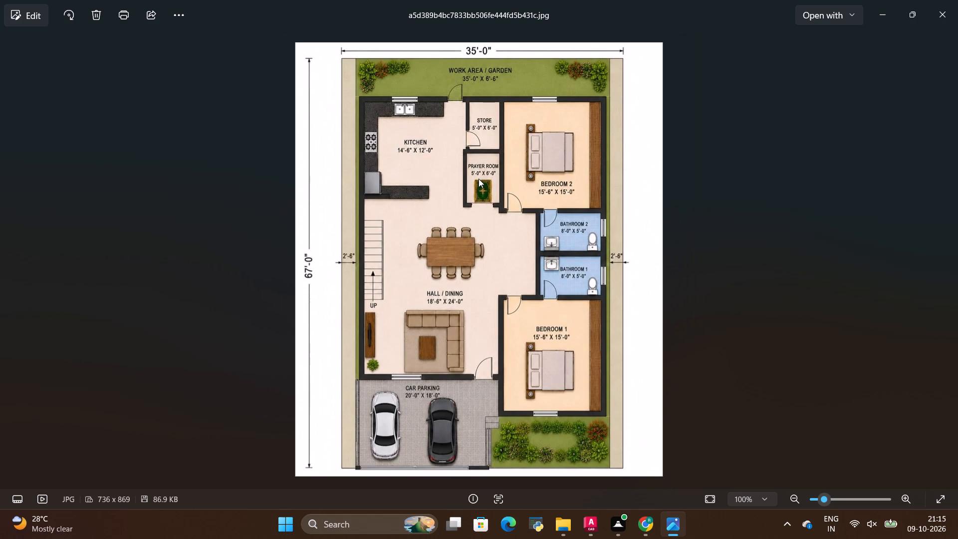
pyautogui.hotkey('alt', 'Tab')
pyautogui.hotkey('alt', 'Tab')
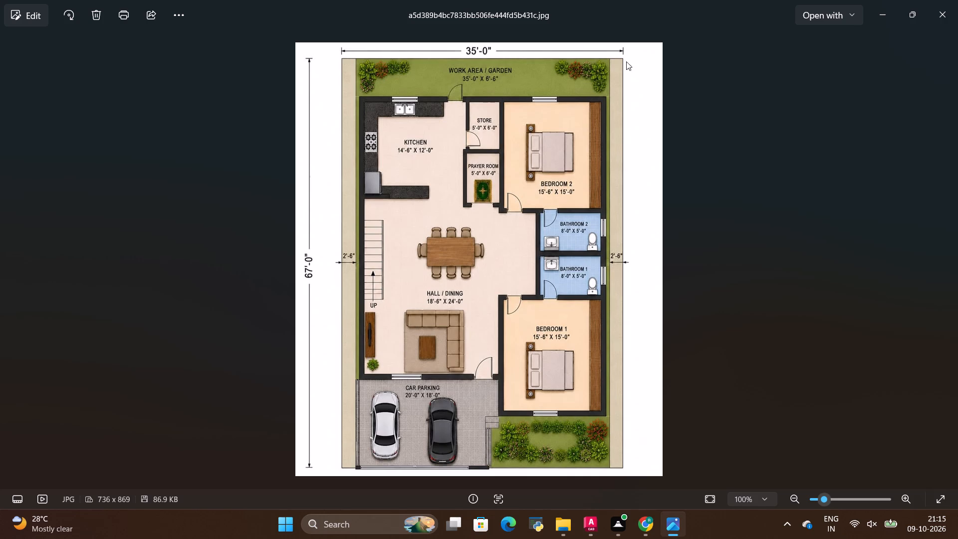
pyautogui.scroll(1, 573, 46)
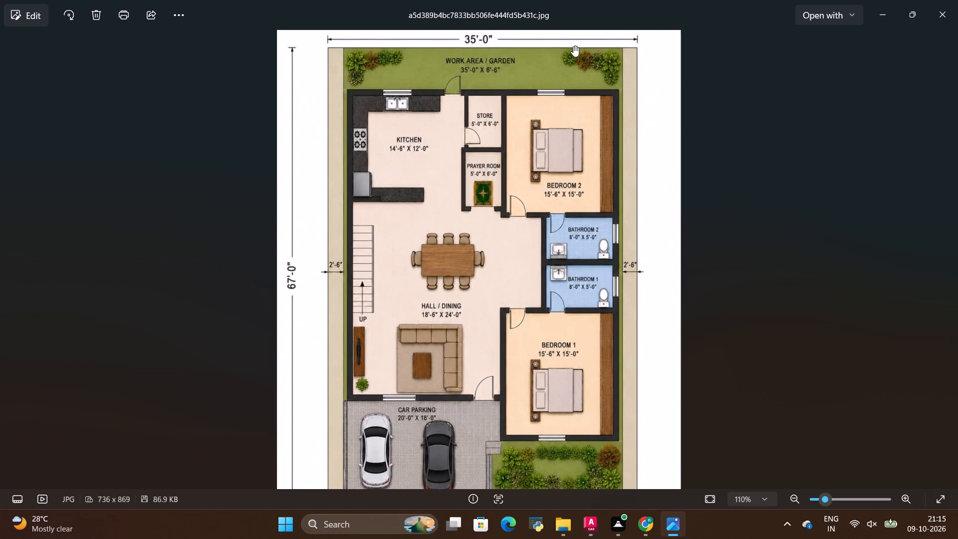
pyautogui.scroll(3, 573, 46)
pyautogui.scroll(-8, 573, 46)
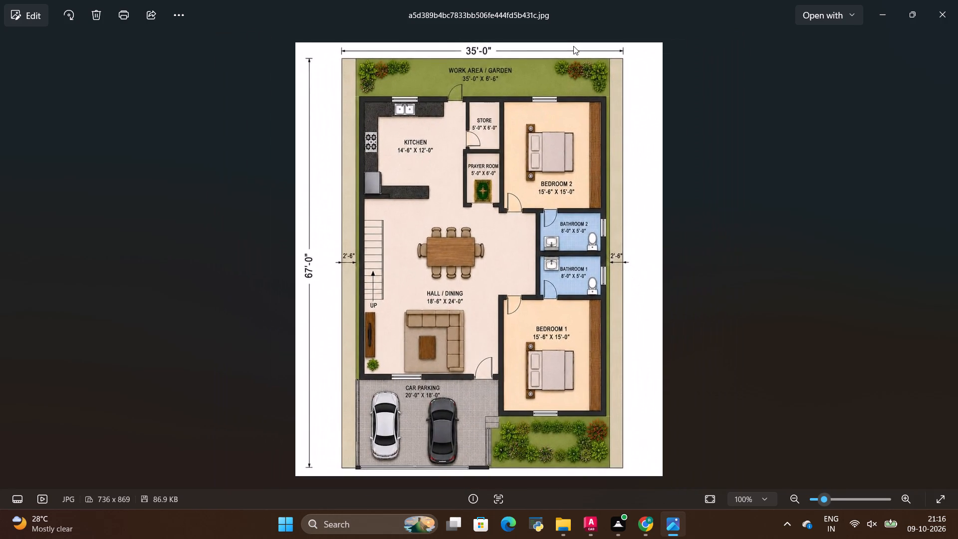
pyautogui.hotkey('alt', 'Tab')
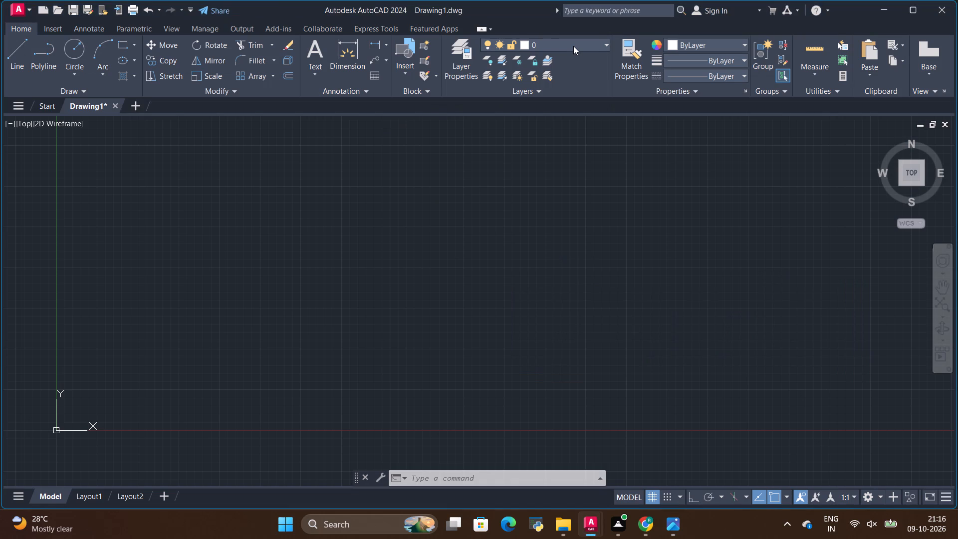
pyautogui.hotkey('alt', 'Tab')
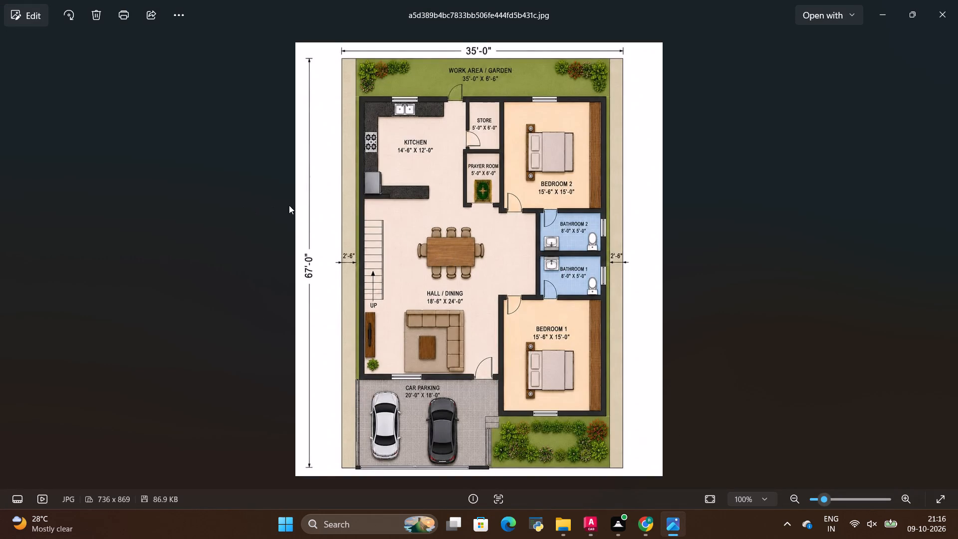
pyautogui.hotkey('alt', 'Tab')
pyautogui.hotkey('alt', 'Tab')
pyautogui.hotkey('alt', 'Tab')
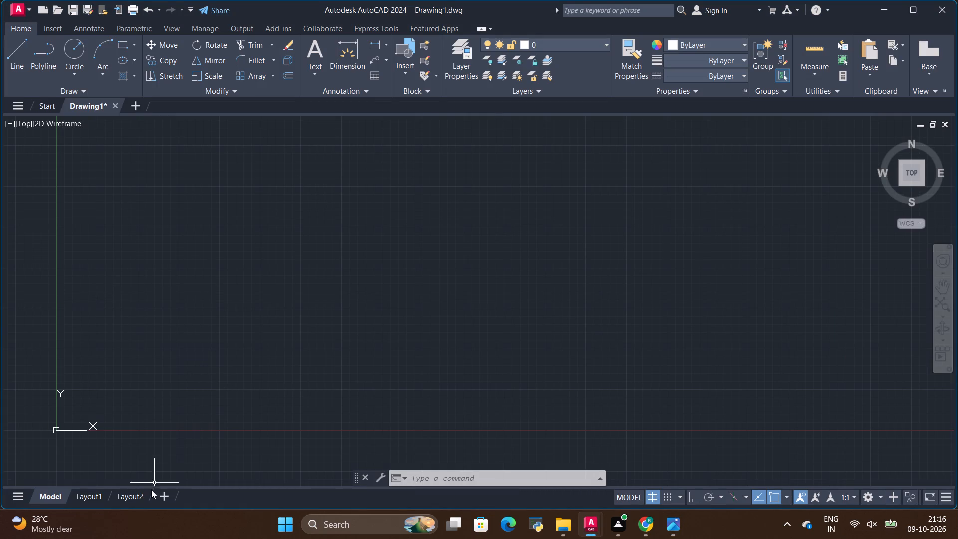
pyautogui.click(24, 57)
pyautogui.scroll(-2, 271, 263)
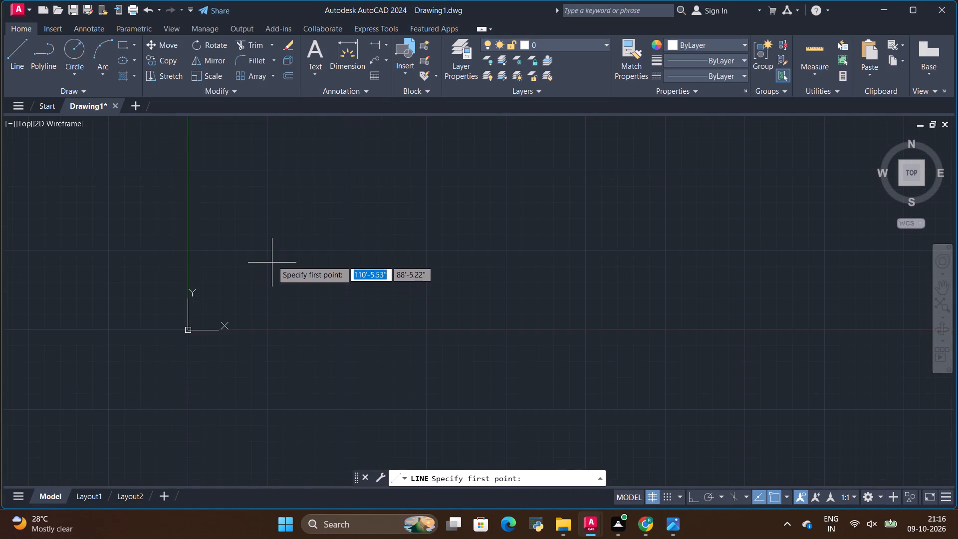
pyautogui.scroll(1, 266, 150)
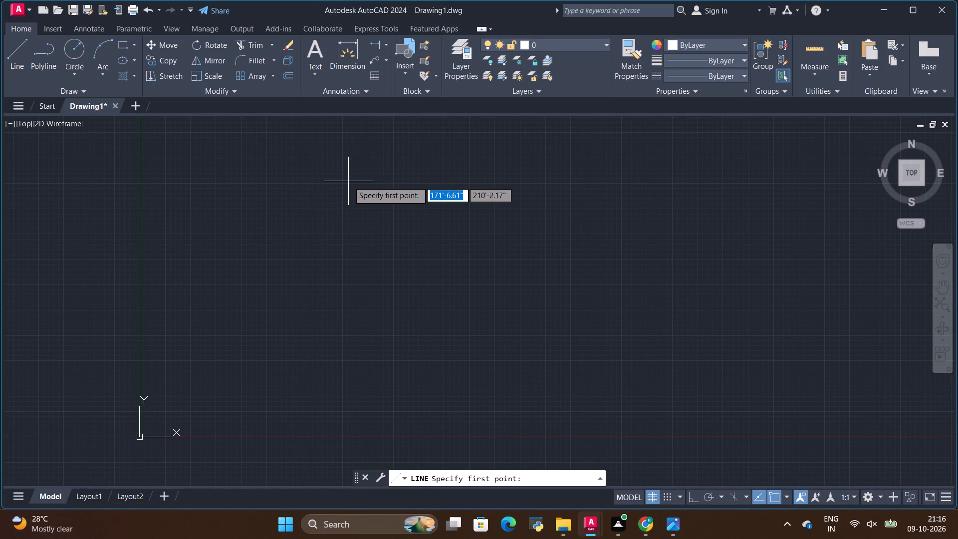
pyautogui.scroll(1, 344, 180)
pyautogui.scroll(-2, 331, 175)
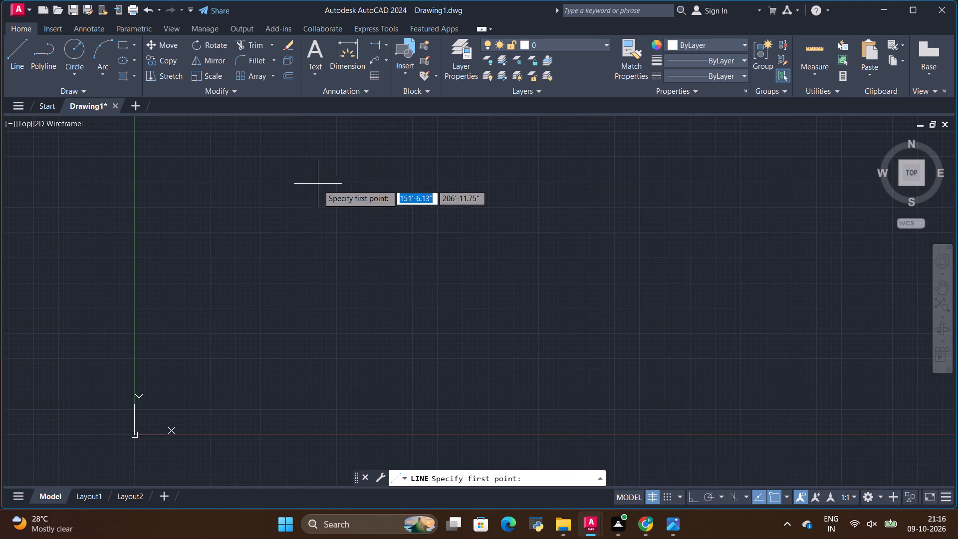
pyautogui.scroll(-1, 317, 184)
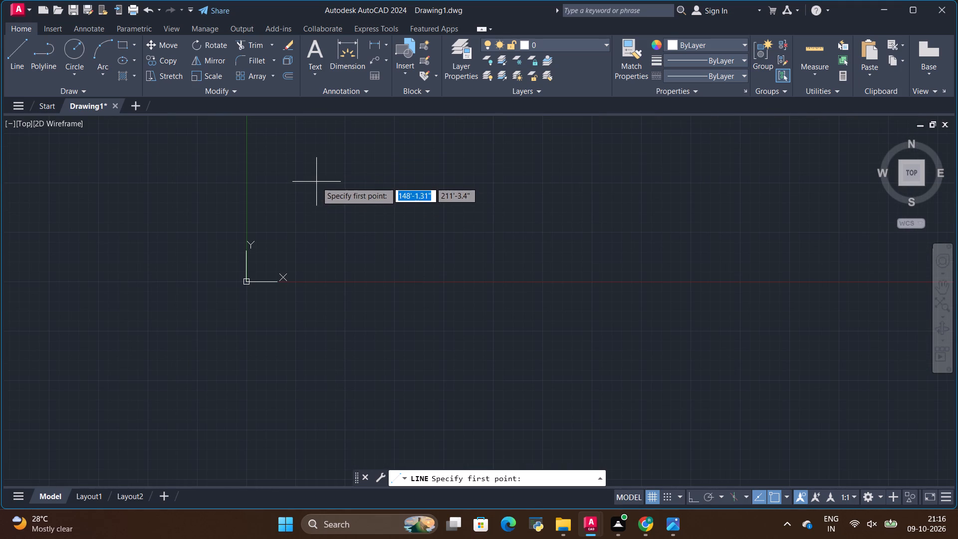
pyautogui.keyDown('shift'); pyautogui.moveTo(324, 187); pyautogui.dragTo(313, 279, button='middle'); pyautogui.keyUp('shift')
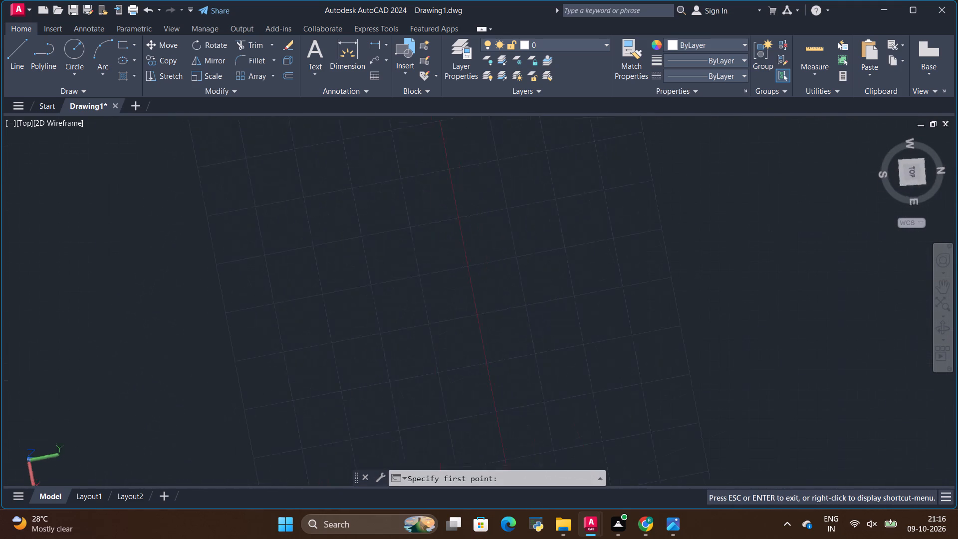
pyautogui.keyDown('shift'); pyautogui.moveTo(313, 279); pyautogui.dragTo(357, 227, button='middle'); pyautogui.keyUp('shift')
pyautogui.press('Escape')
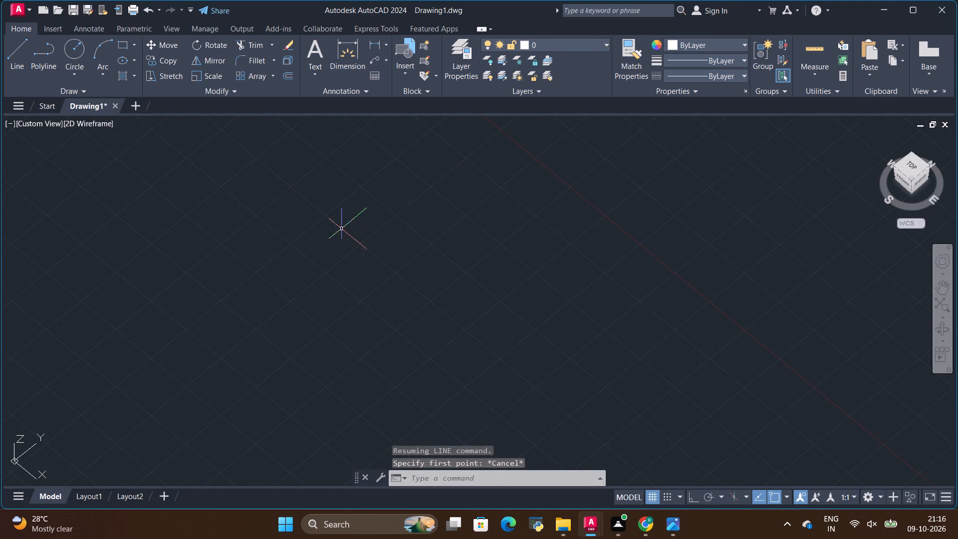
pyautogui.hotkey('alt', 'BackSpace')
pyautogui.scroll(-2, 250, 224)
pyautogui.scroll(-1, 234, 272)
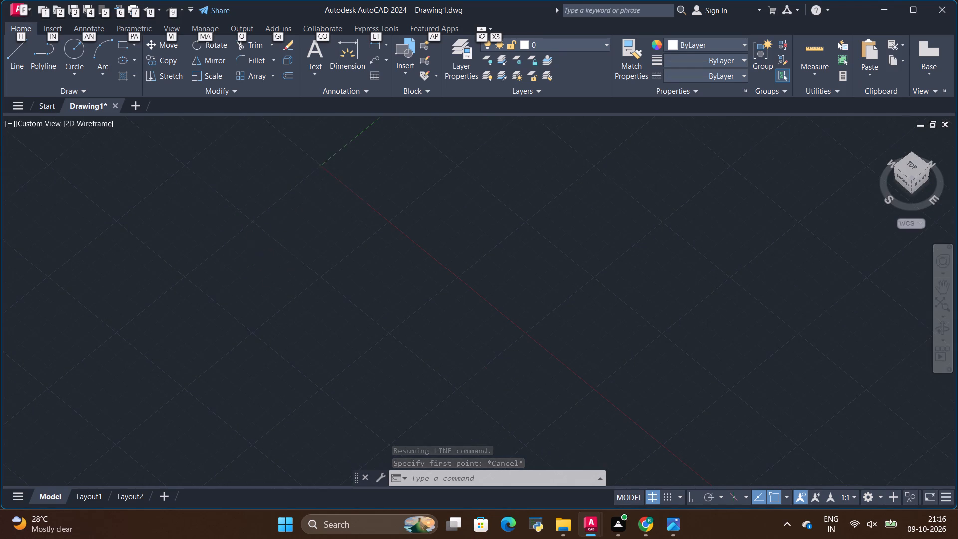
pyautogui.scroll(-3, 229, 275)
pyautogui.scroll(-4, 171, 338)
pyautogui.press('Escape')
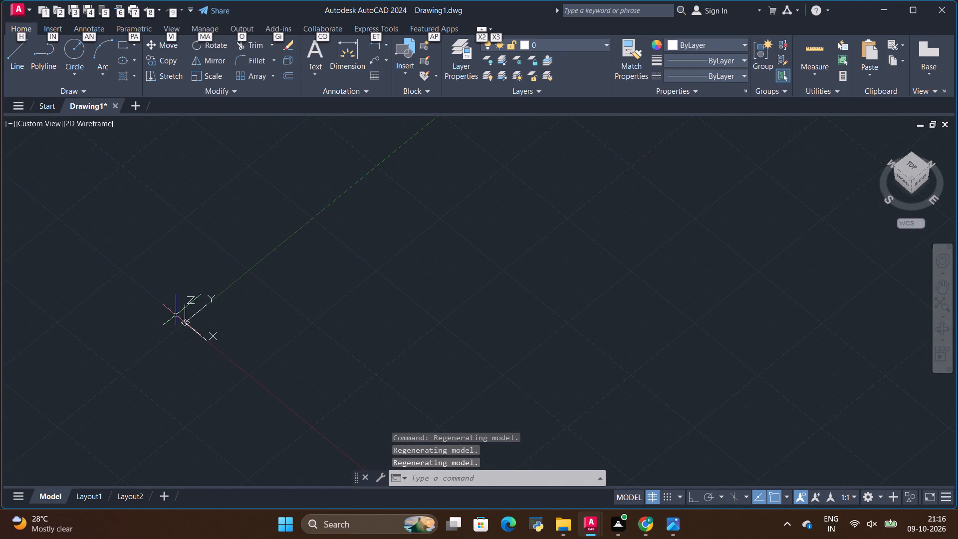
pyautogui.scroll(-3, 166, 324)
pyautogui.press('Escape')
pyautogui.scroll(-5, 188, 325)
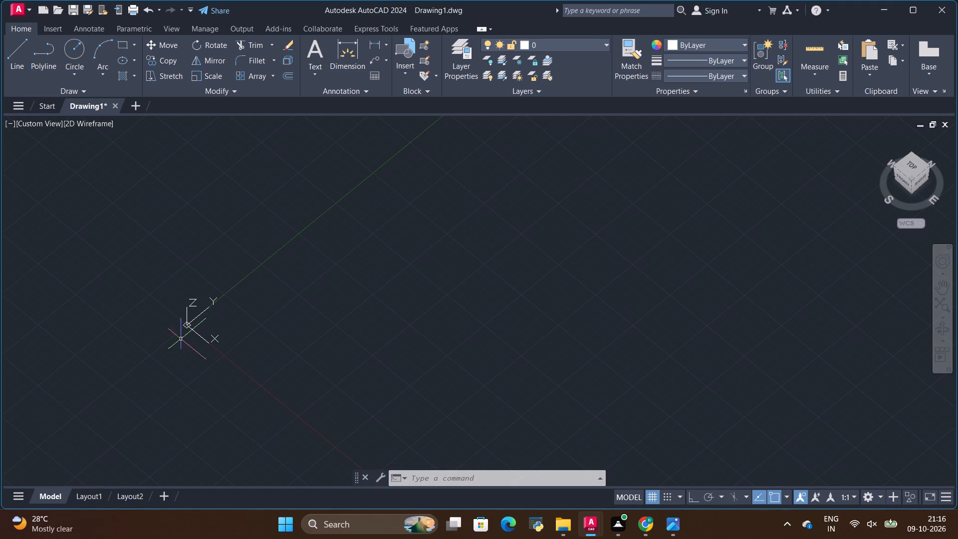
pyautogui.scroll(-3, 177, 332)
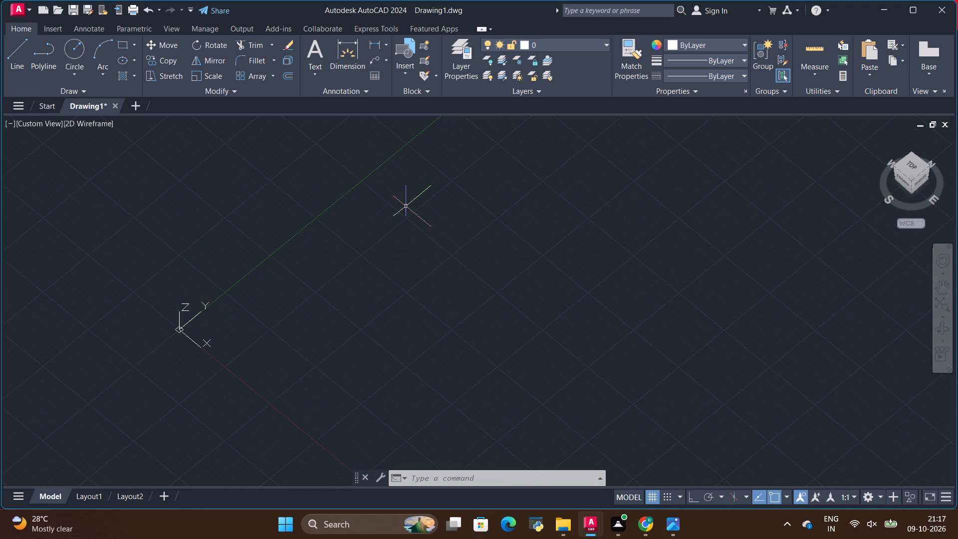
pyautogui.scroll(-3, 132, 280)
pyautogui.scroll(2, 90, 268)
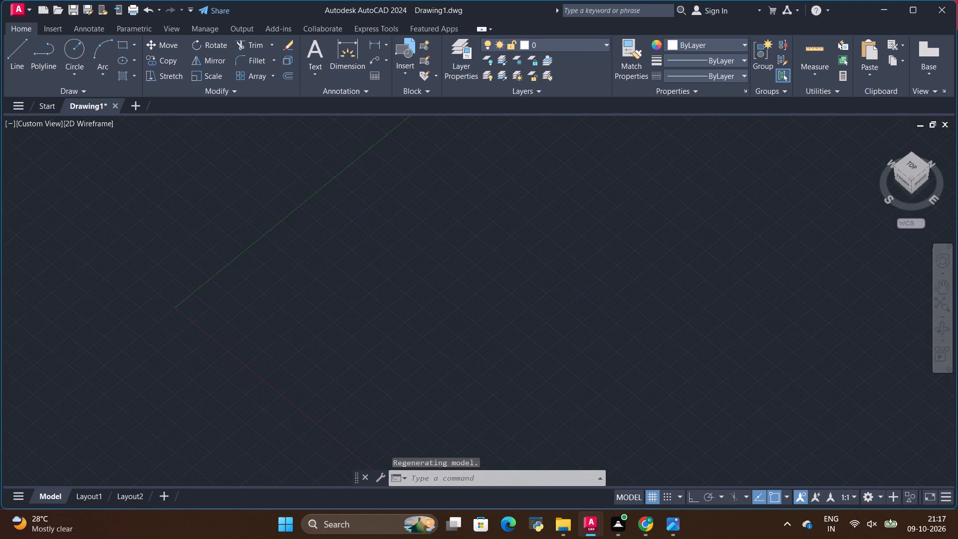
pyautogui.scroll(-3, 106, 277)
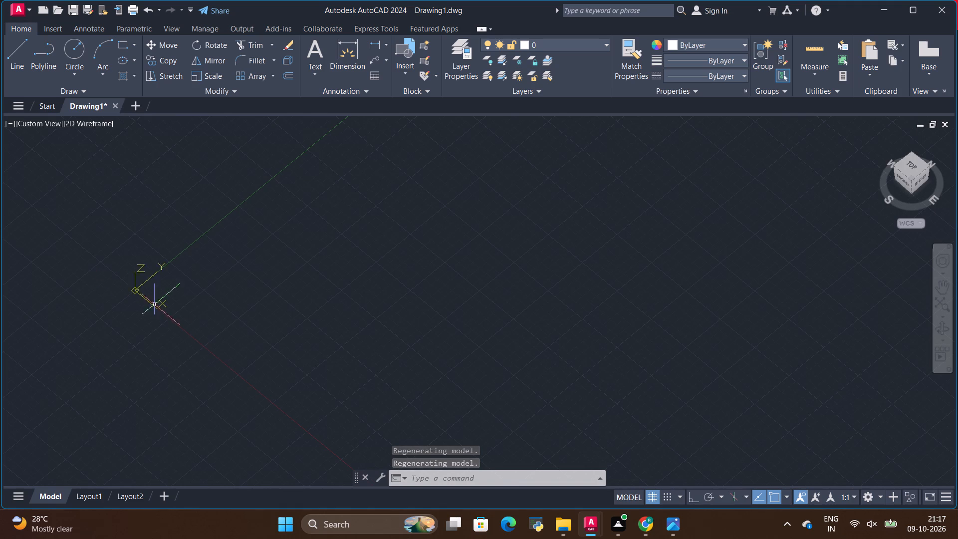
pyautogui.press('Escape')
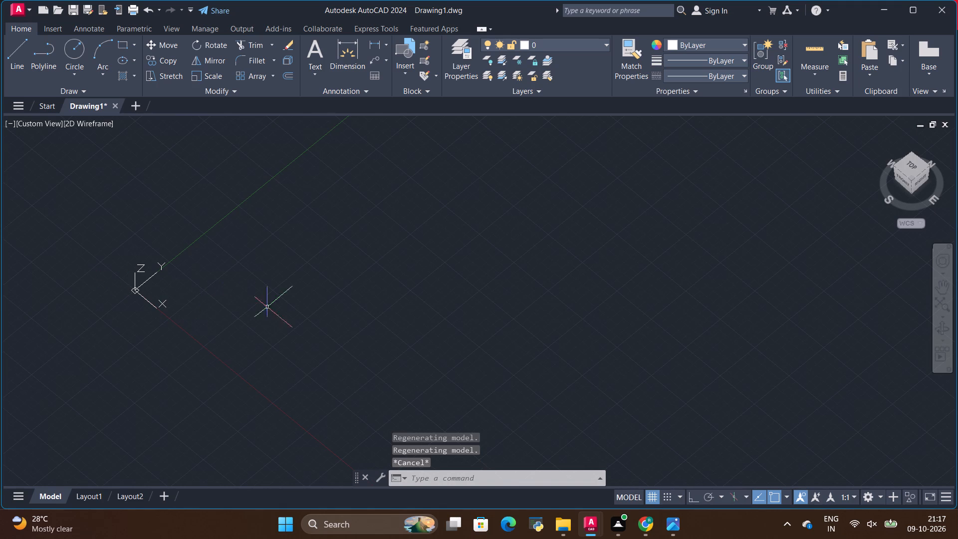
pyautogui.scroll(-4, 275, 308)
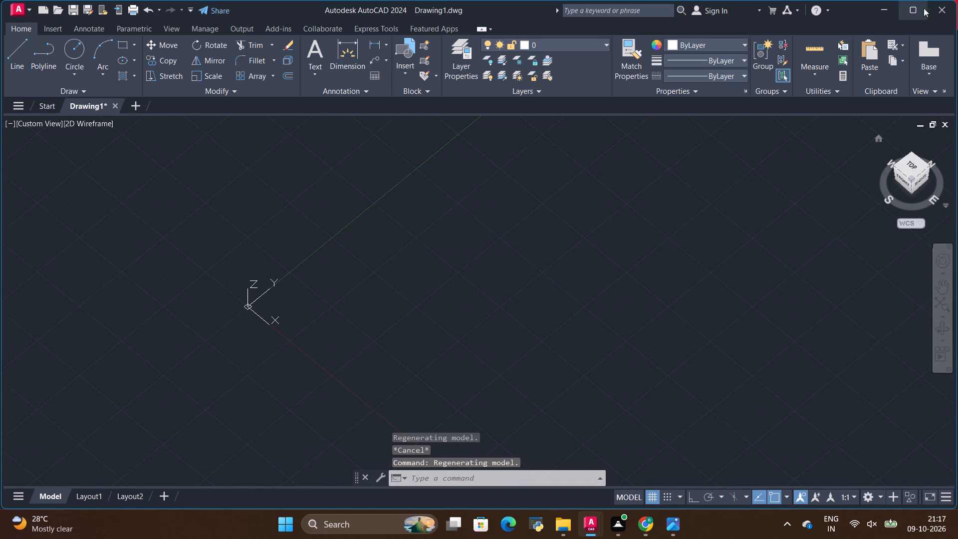
# Close AutoCAD without saving the changes to Drawing1.dwg.
pyautogui.click(934, 11)
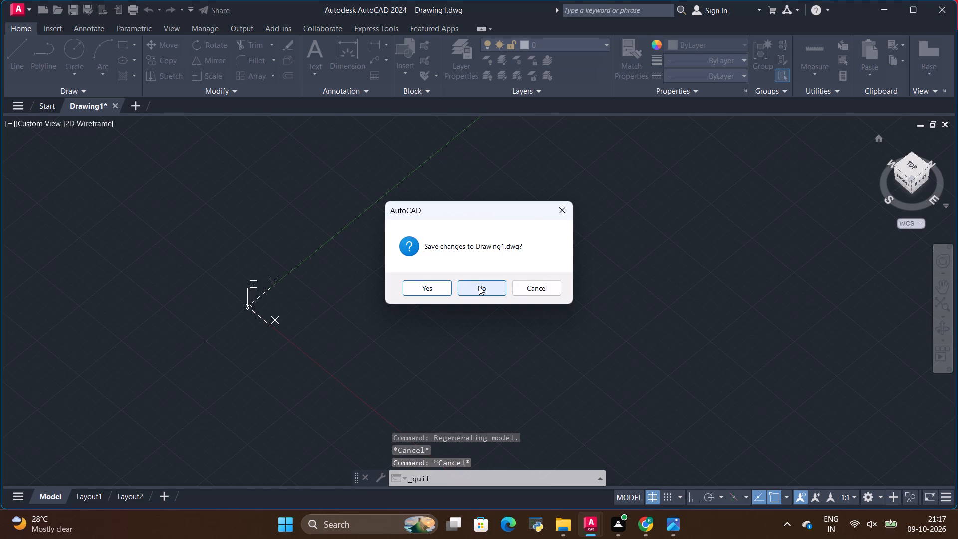
pyautogui.click(479, 286)
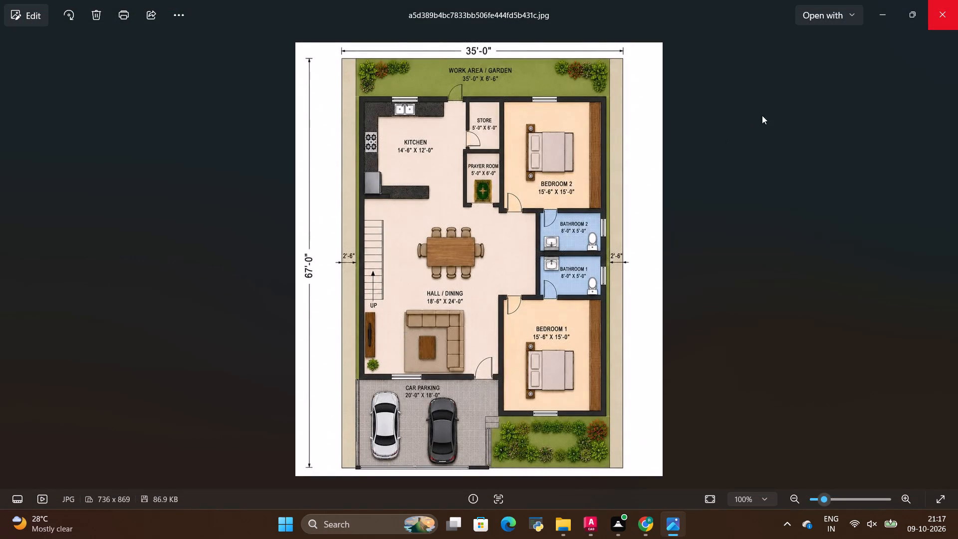
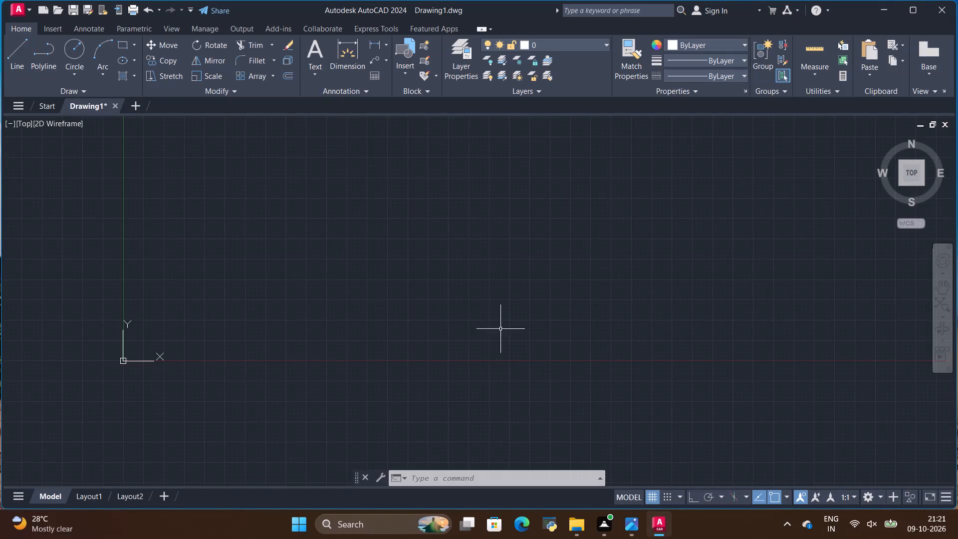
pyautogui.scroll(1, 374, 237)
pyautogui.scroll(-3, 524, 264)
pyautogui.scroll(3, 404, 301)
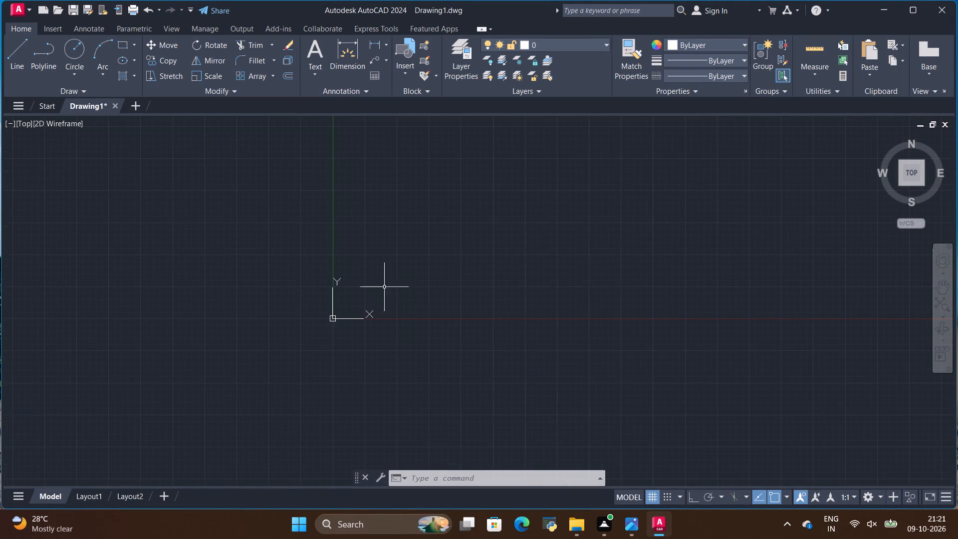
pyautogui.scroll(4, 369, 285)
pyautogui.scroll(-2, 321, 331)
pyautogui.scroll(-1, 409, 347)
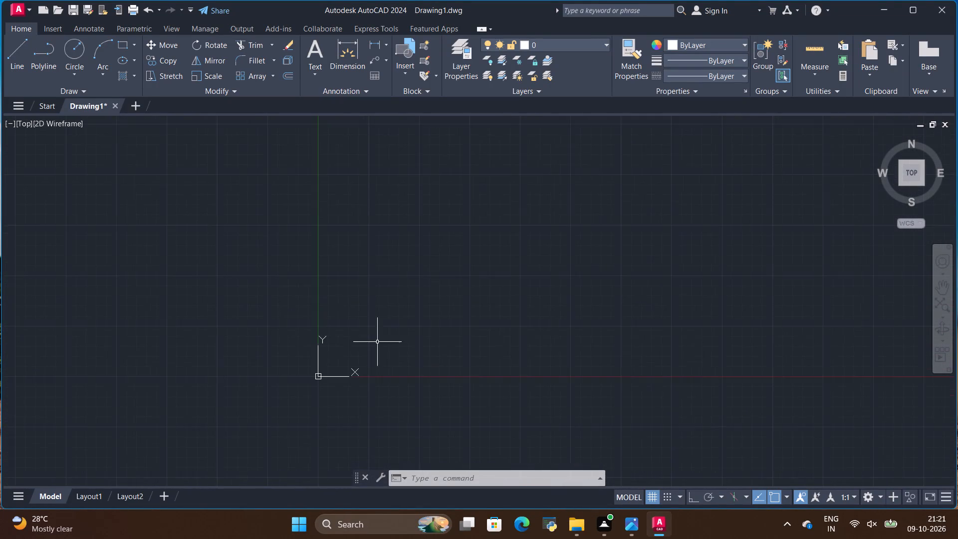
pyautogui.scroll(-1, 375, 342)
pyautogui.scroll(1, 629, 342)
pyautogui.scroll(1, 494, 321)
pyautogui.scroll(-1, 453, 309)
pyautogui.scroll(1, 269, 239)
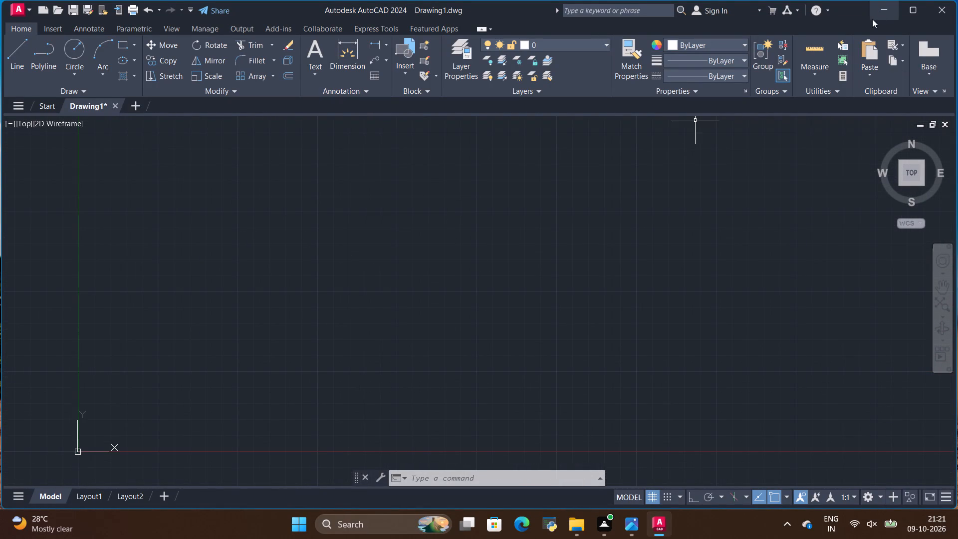
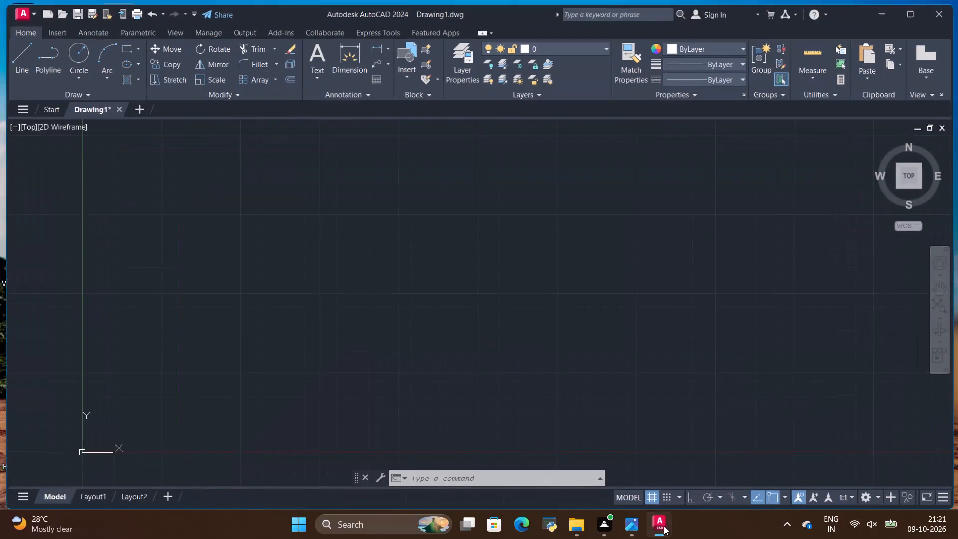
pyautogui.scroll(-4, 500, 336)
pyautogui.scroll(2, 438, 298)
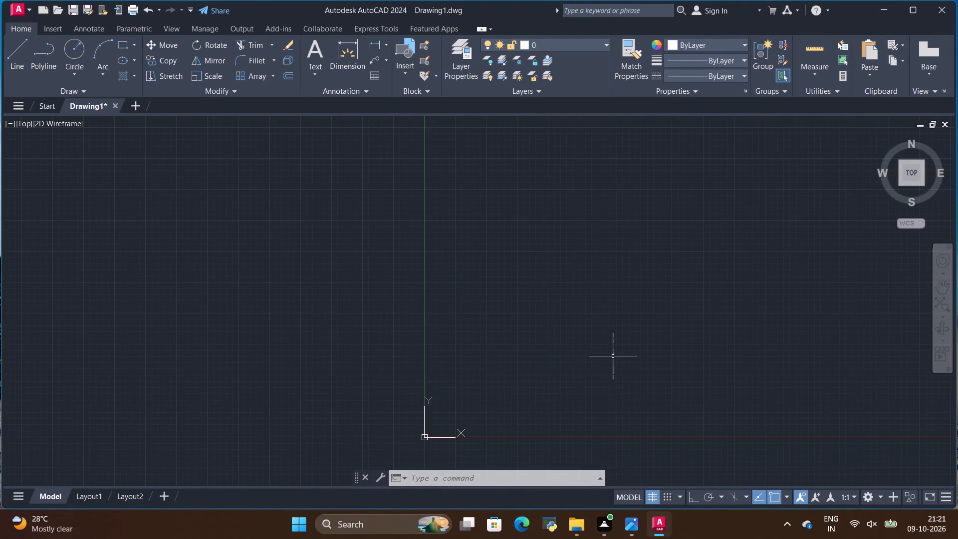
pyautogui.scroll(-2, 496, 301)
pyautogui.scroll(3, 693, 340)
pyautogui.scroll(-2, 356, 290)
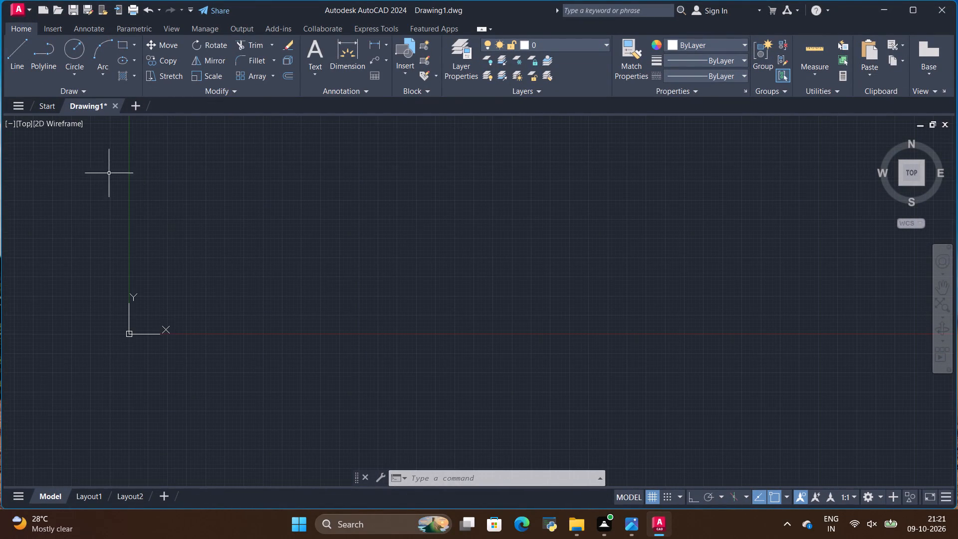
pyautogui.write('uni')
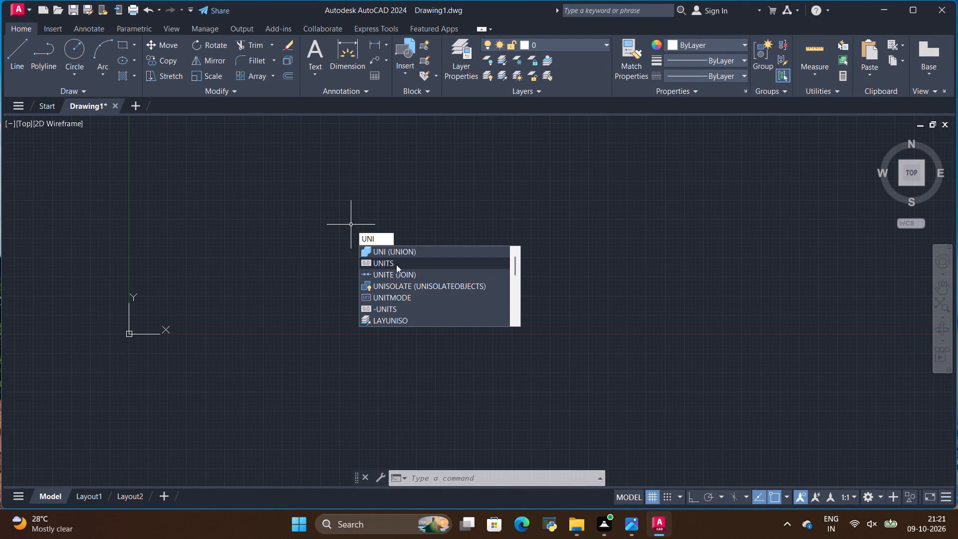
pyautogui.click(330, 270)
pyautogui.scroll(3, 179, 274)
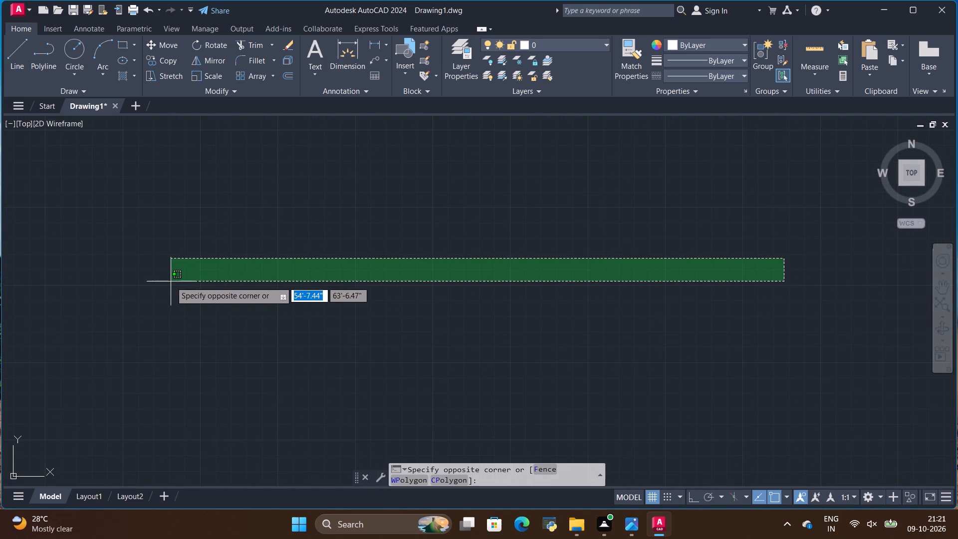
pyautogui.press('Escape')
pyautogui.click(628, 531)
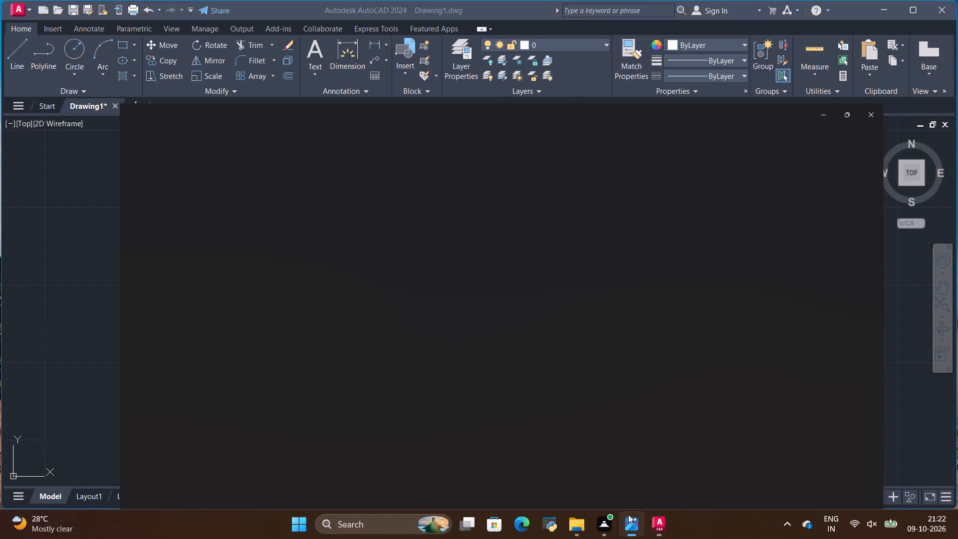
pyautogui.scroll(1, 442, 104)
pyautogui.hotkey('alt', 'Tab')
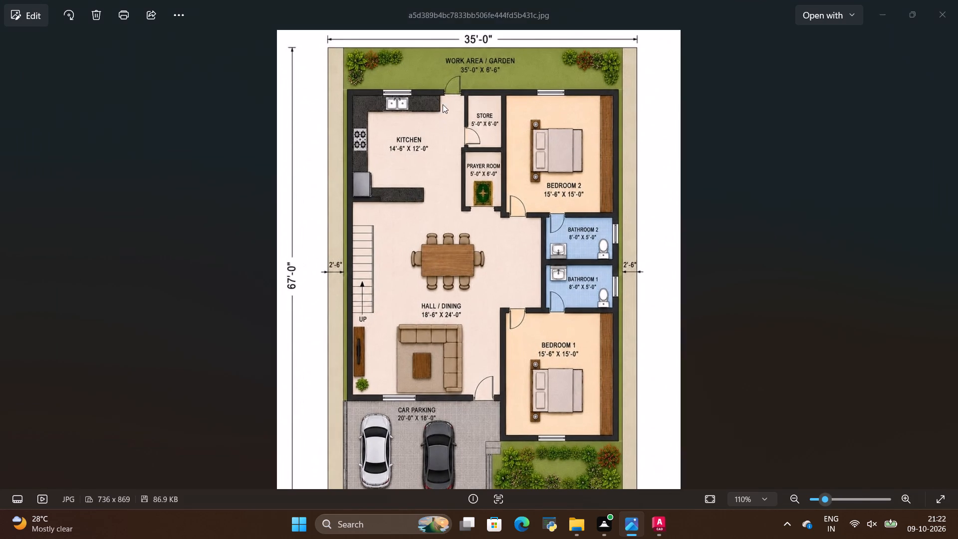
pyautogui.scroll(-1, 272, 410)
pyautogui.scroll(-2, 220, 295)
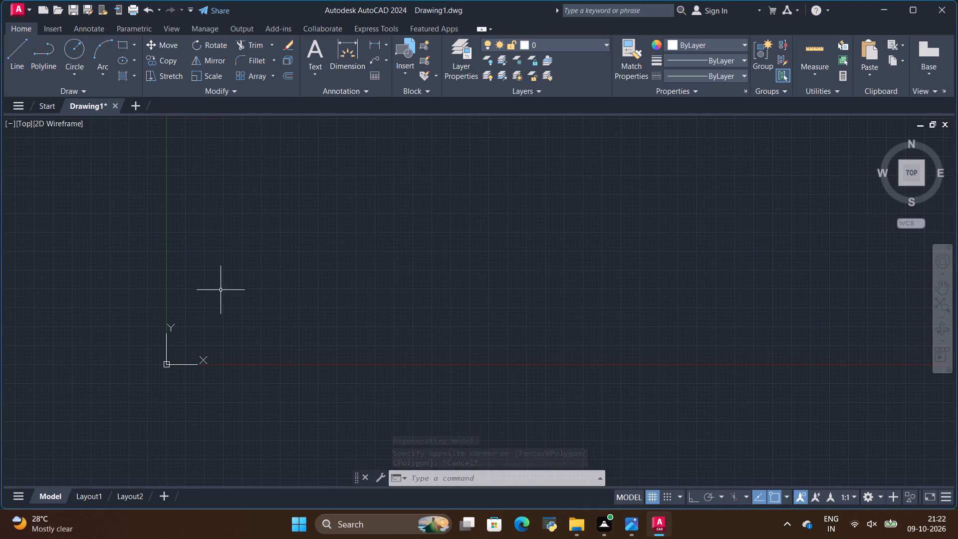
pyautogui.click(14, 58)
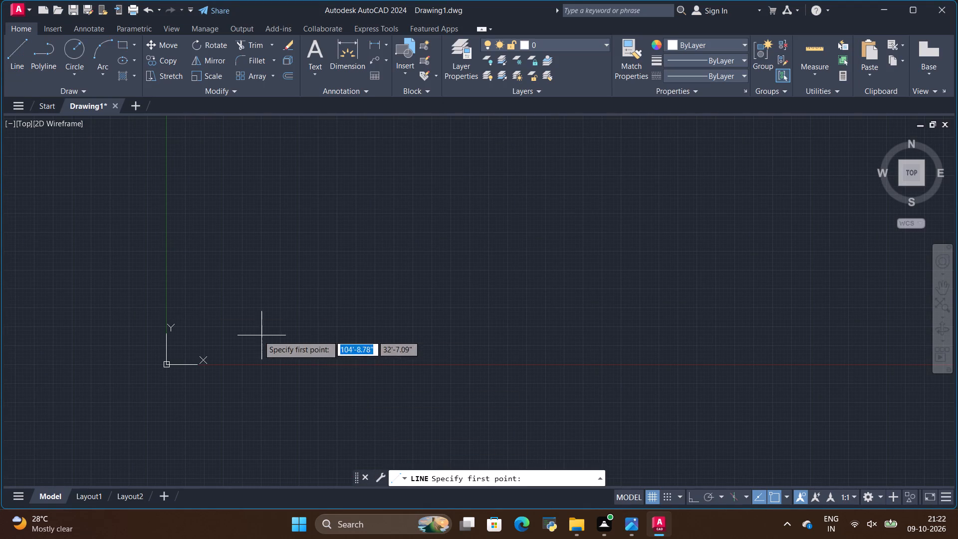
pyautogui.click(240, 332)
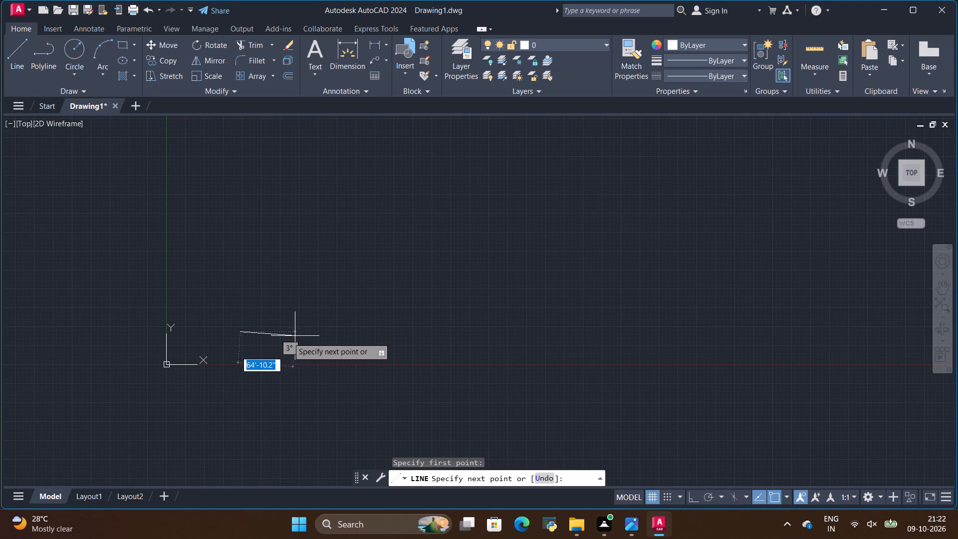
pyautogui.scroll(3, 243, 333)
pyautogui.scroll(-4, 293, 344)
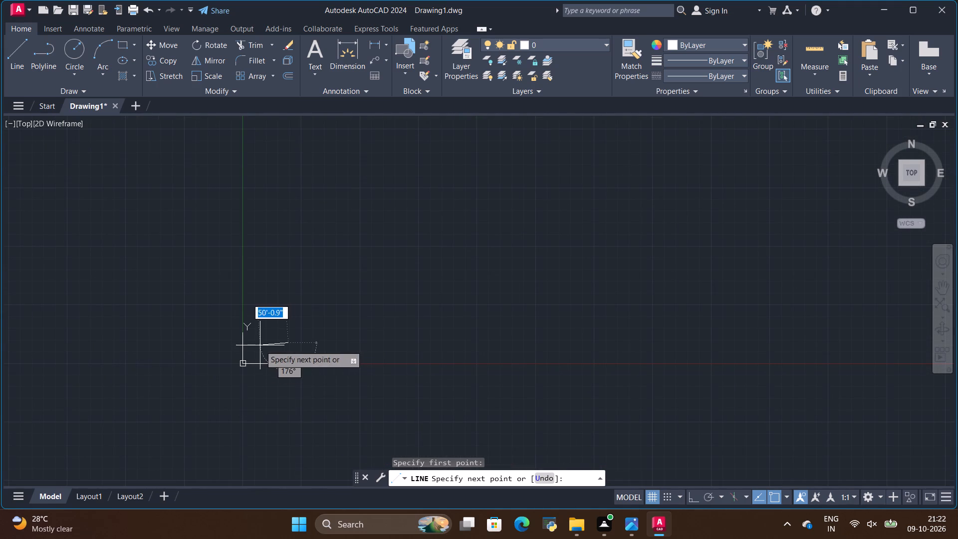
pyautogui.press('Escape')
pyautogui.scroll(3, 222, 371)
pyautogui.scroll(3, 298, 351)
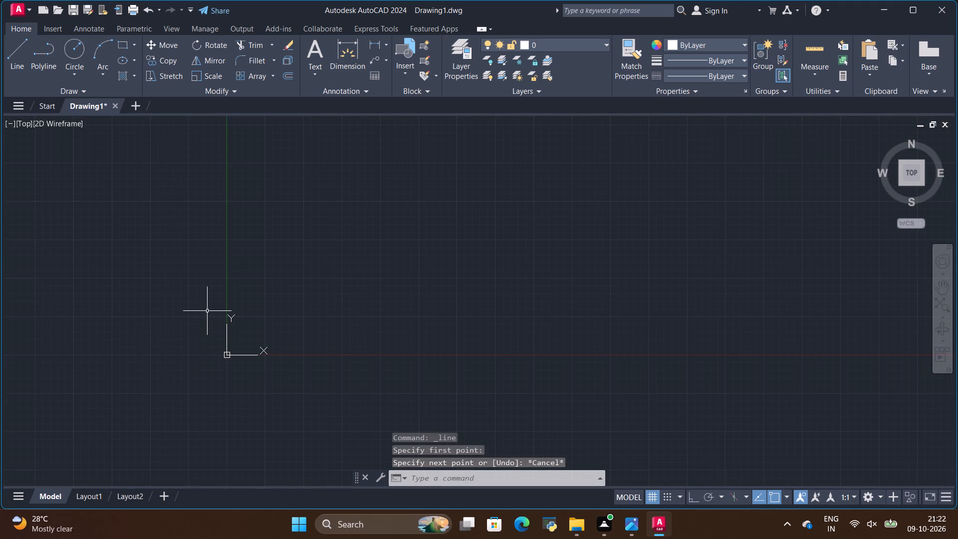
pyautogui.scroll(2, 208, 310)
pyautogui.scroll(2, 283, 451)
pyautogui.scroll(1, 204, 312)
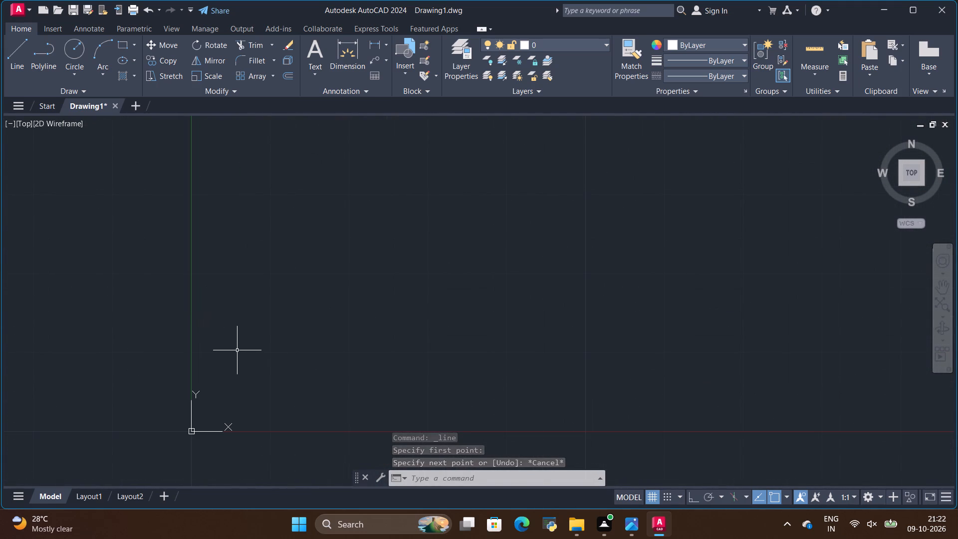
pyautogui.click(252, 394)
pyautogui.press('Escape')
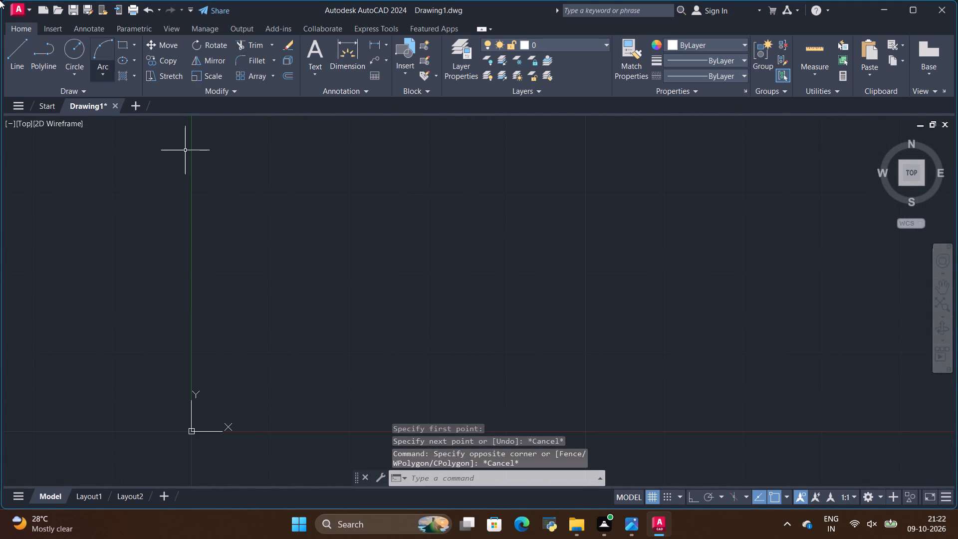
# Turn on Ortho mode to constrain lines to horizontal and vertical directions.
pyautogui.click(19, 50)
pyautogui.click(257, 389)
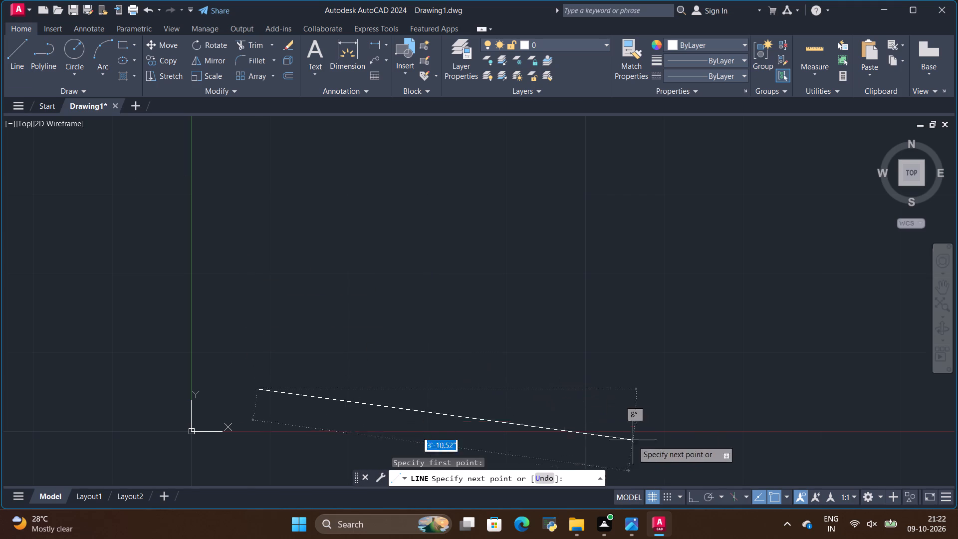
pyautogui.click(695, 500)
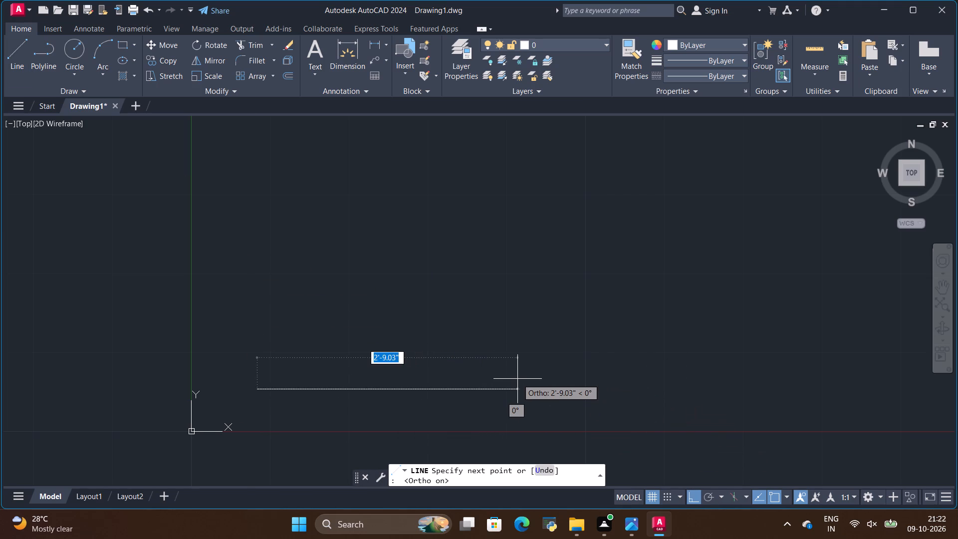
pyautogui.press('Escape')
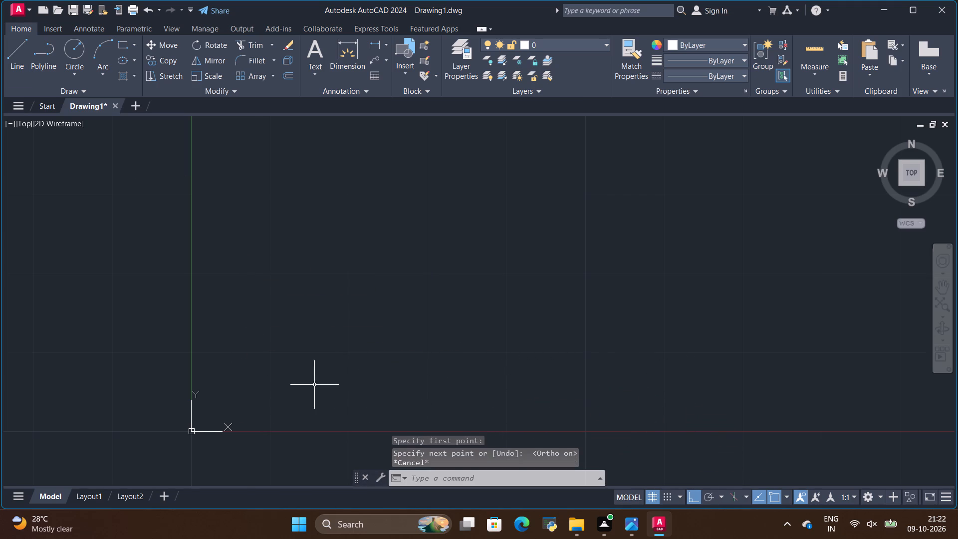
# Draw a horizontal 35' line up and to the right of the origin as the bottom edge of the plot outline.
pyautogui.scroll(-9, 274, 385)
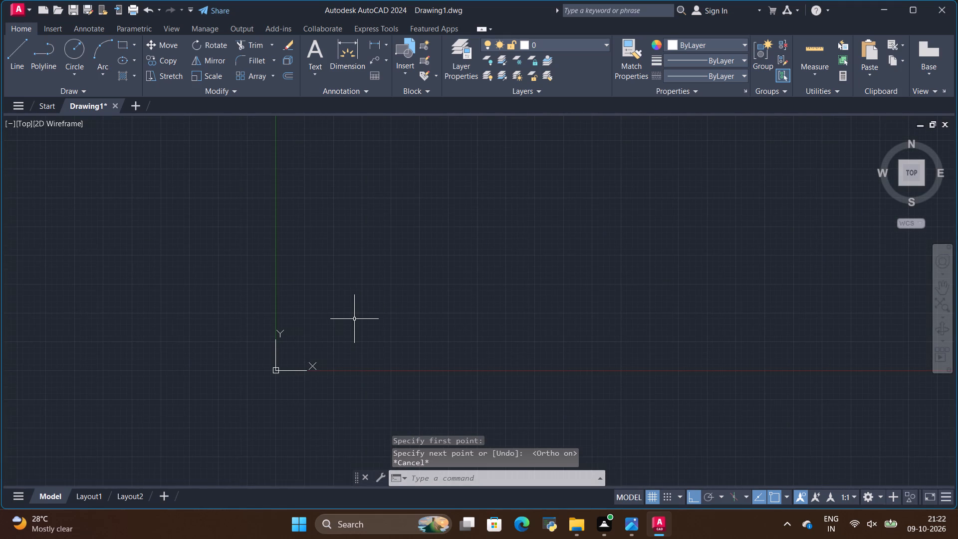
pyautogui.scroll(1, 355, 318)
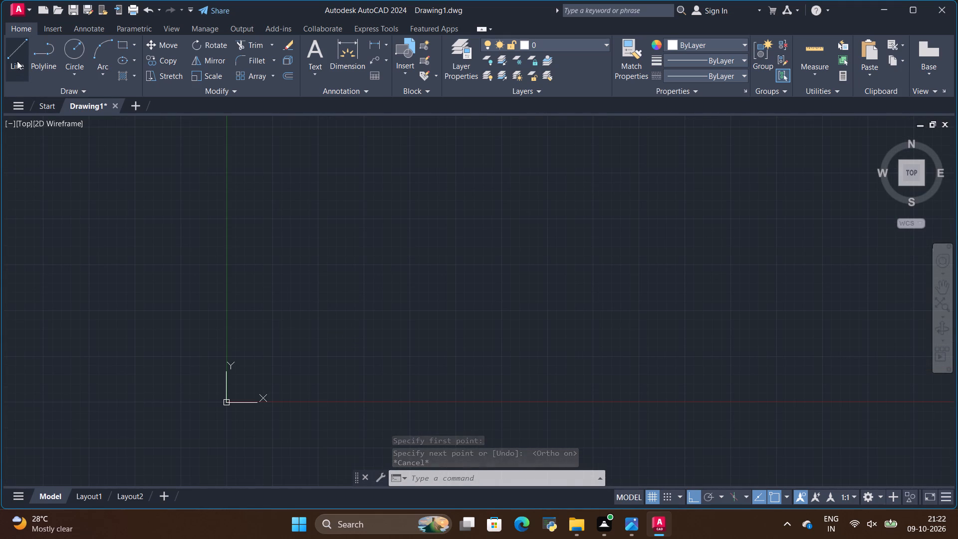
pyautogui.click(16, 57)
pyautogui.click(273, 368)
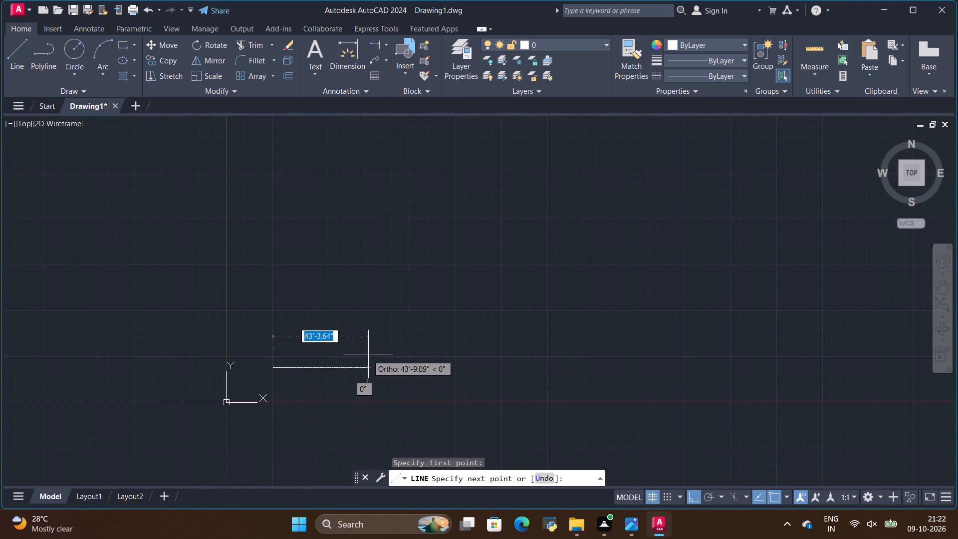
pyautogui.scroll(3, 315, 367)
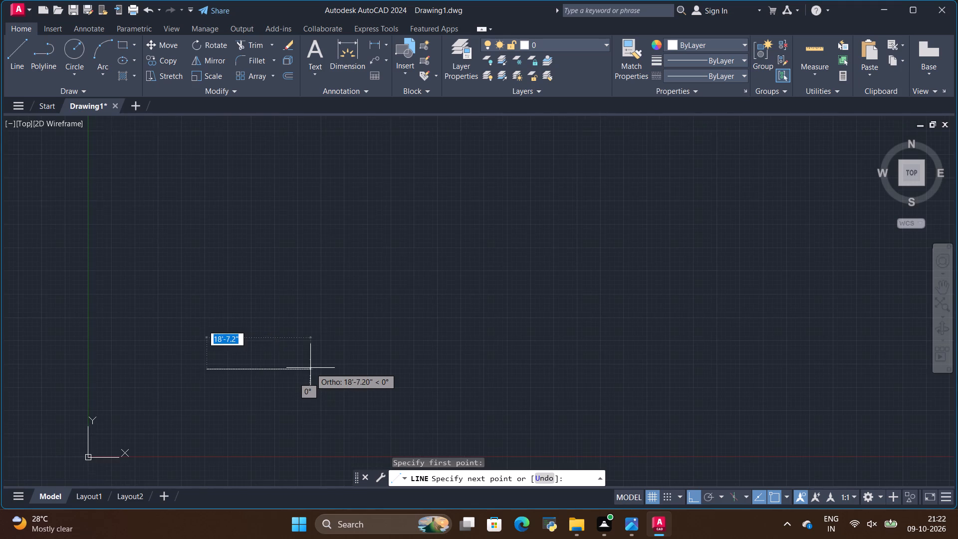
pyautogui.scroll(-1, 312, 368)
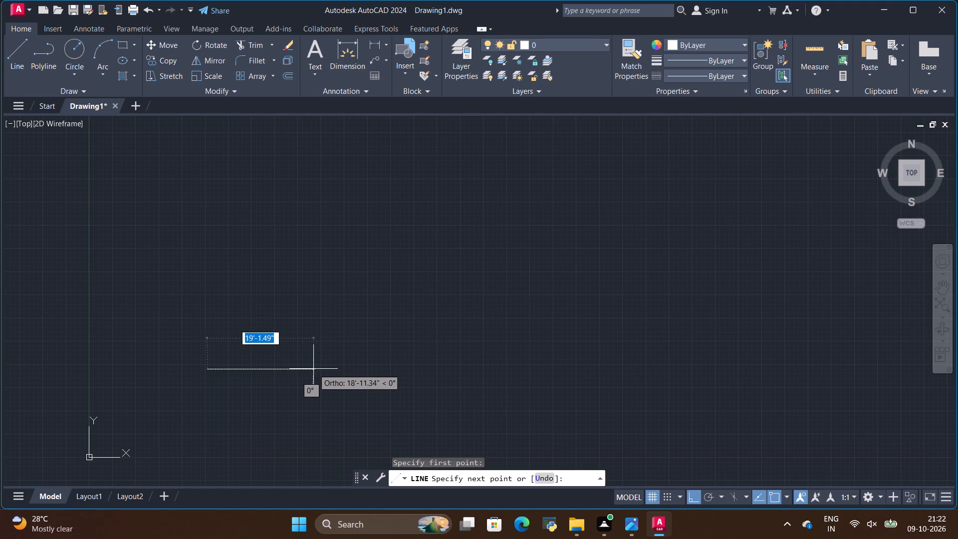
pyautogui.press('BackSpace')
pyautogui.write('35')
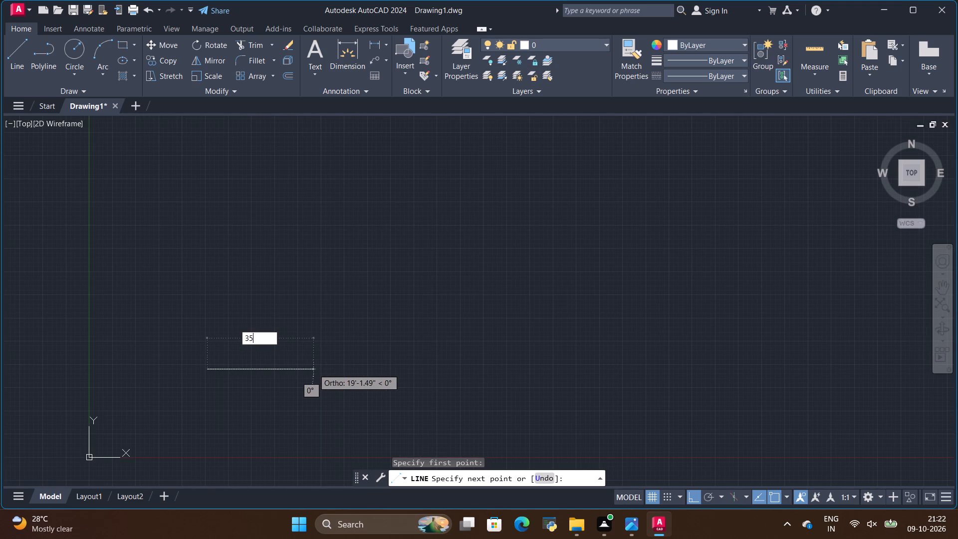
pyautogui.press("'")
pyautogui.press('Return')
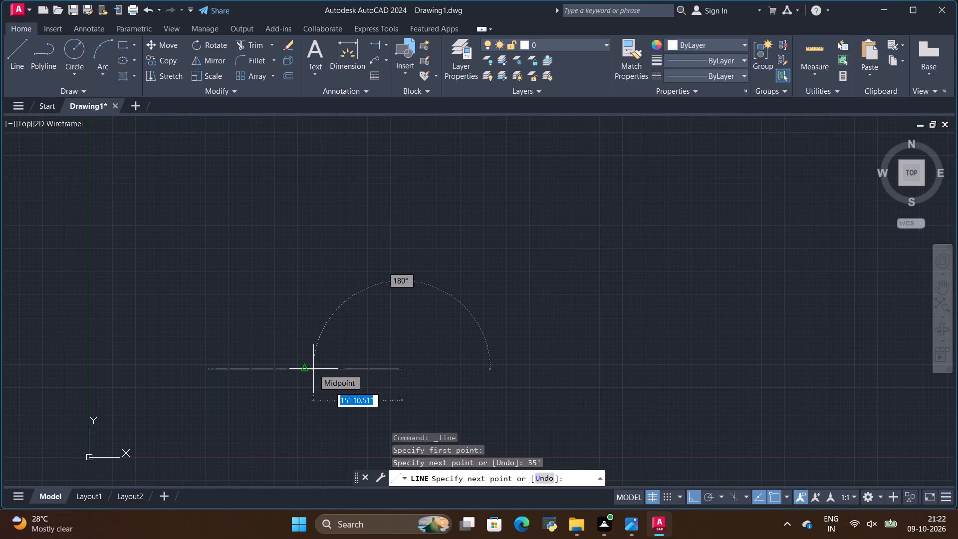
# Continue the outline with a 60' vertical right edge and a 35' top edge, and close it at the starting corner.
pyautogui.scroll(-3, 431, 297)
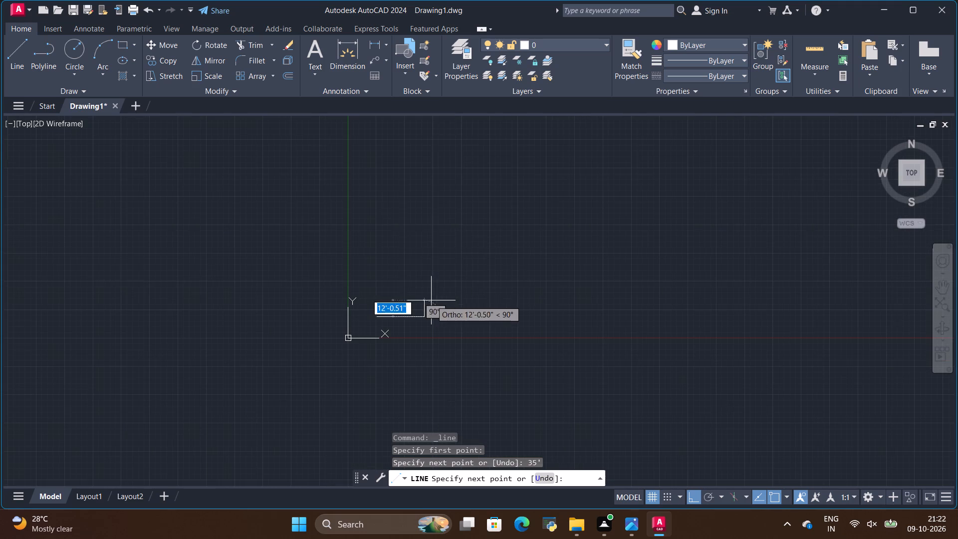
pyautogui.scroll(1, 407, 239)
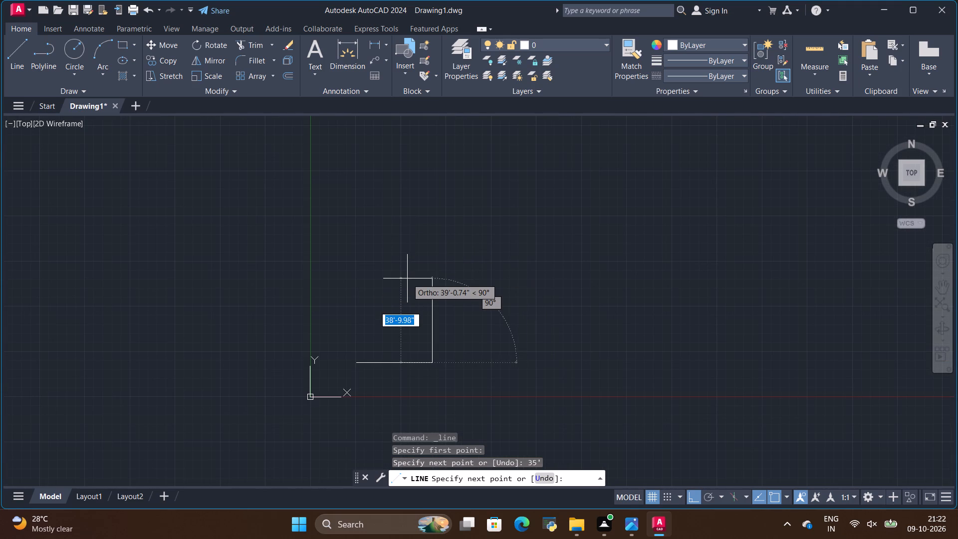
pyautogui.hotkey('alt', 'Tab')
pyautogui.hotkey('alt', 'Tab')
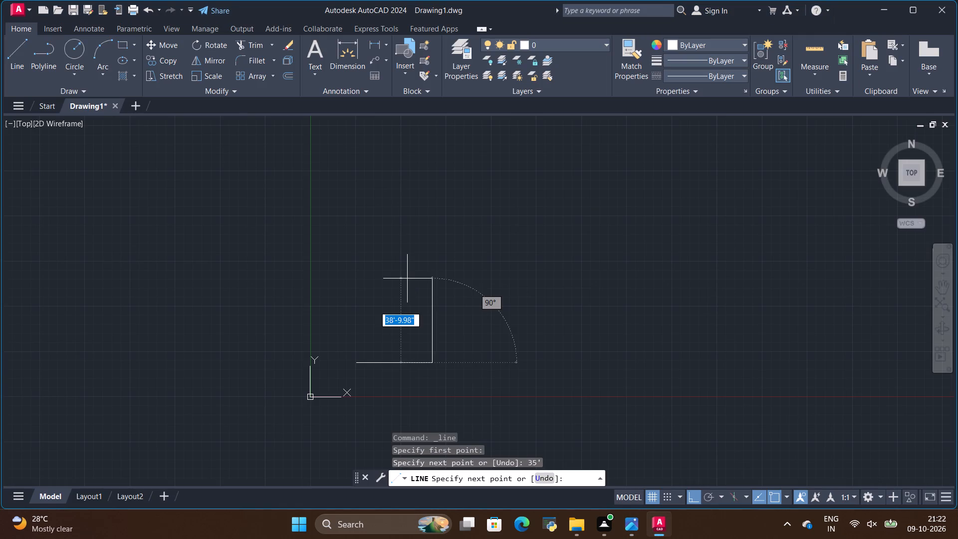
pyautogui.write("60'")
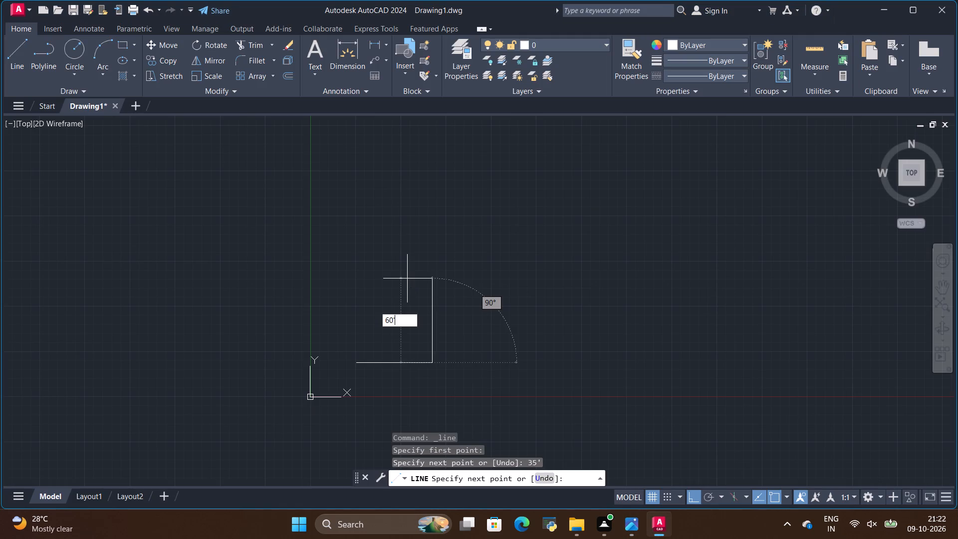
pyautogui.press('Return')
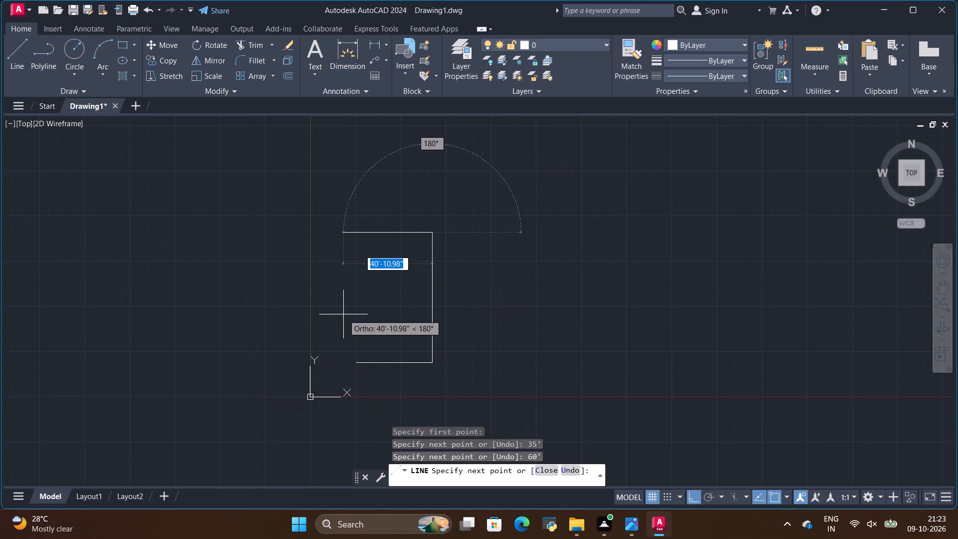
pyautogui.write("35'")
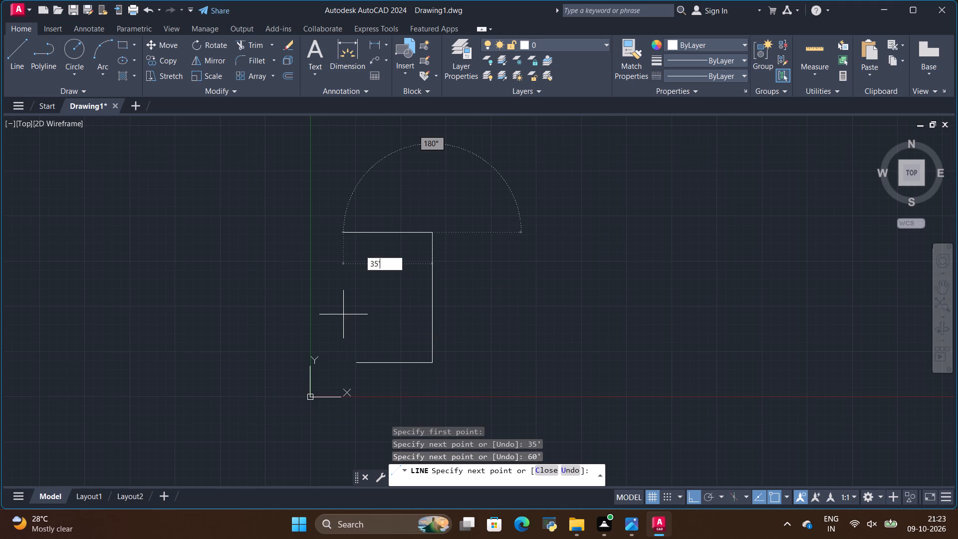
pyautogui.press('Return')
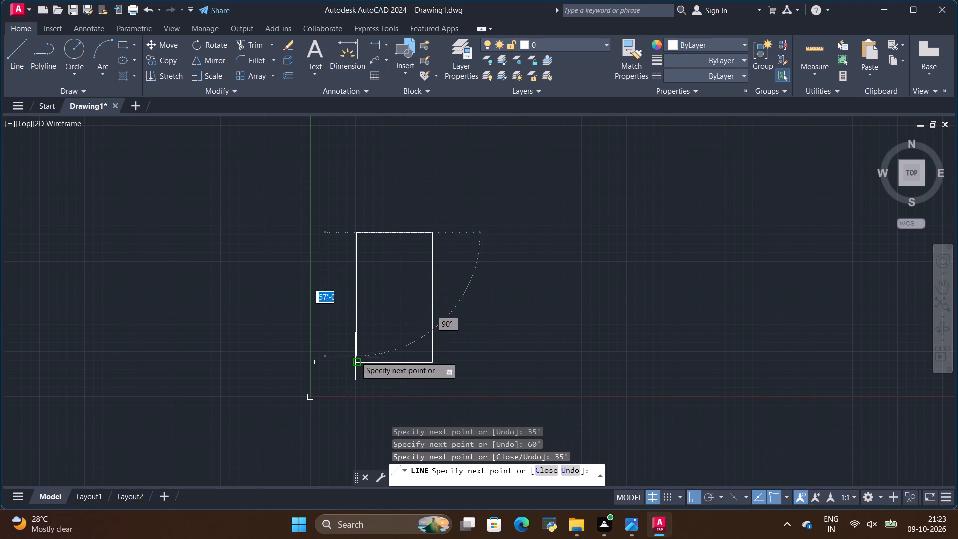
pyautogui.click(355, 358)
pyautogui.scroll(4, 371, 262)
pyautogui.press('Escape')
pyautogui.scroll(-5, 391, 282)
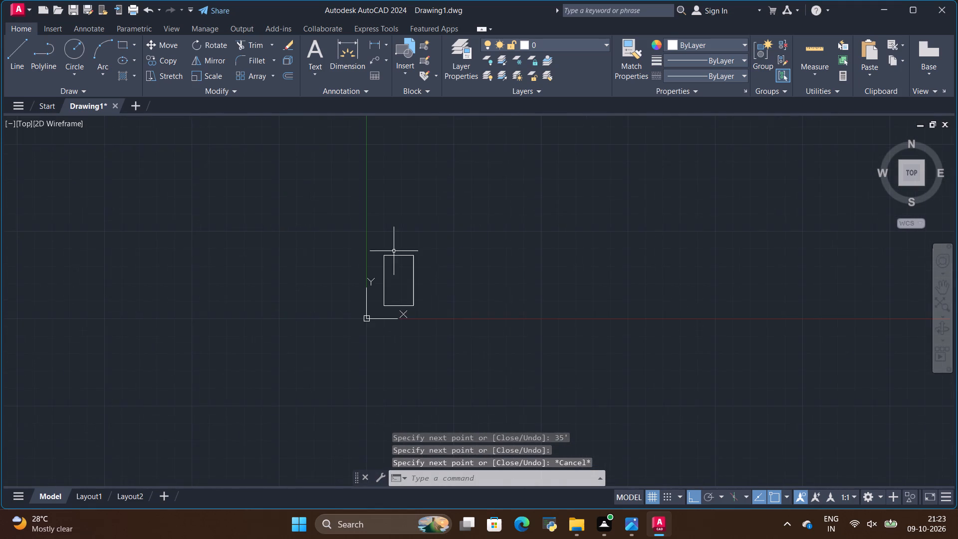
# Compare the drawn plot outline with the overall dimensions and layout in the reference floor plan image.
pyautogui.scroll(2, 414, 296)
pyautogui.scroll(1, 370, 247)
pyautogui.scroll(-1, 370, 246)
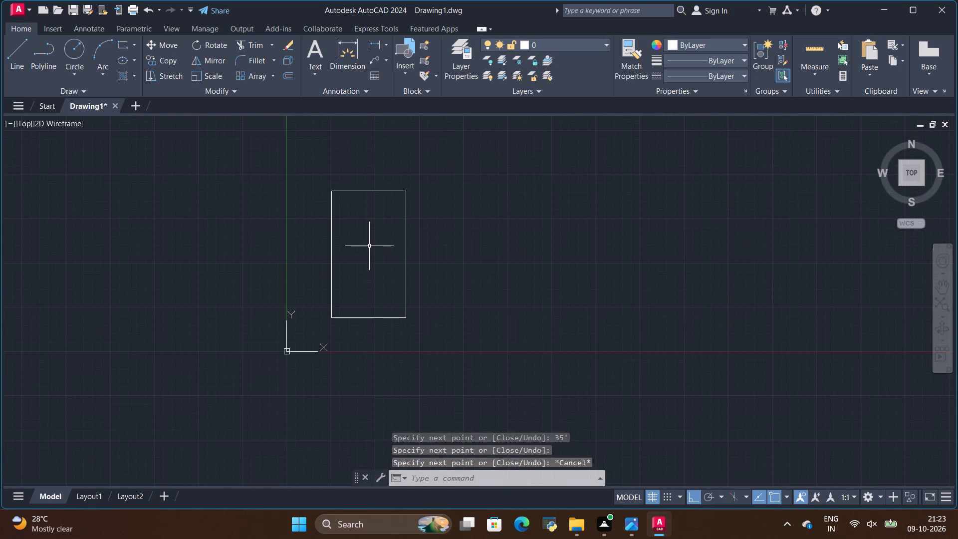
pyautogui.hotkey('alt', 'Tab')
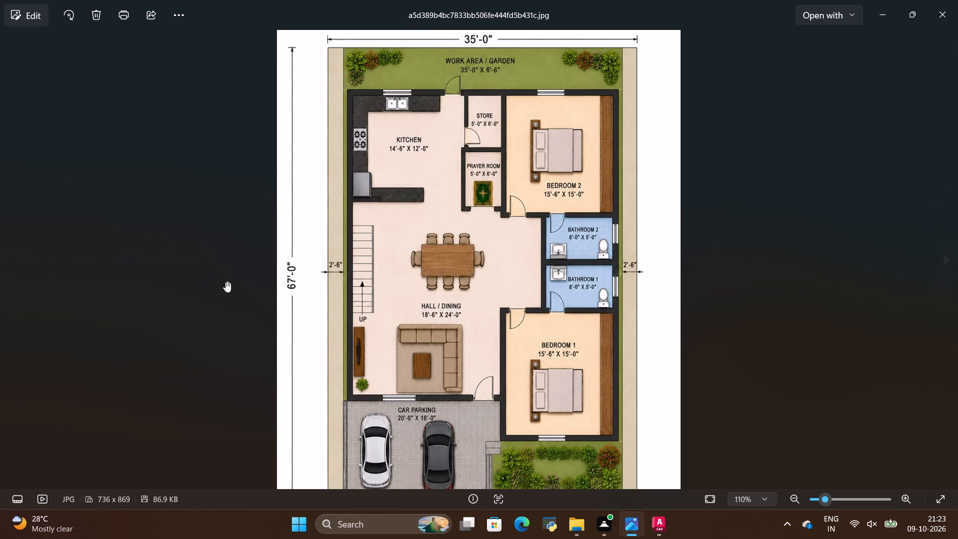
pyautogui.scroll(-3, 372, 210)
pyautogui.hotkey('alt', 'Tab')
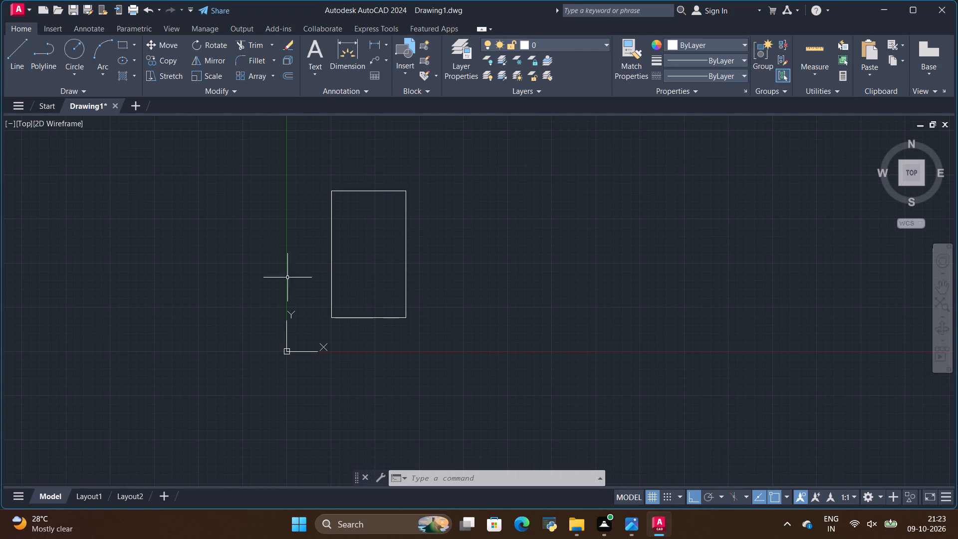
pyautogui.scroll(2, 284, 255)
pyautogui.scroll(-1, 356, 243)
pyautogui.hotkey('alt', 'Tab')
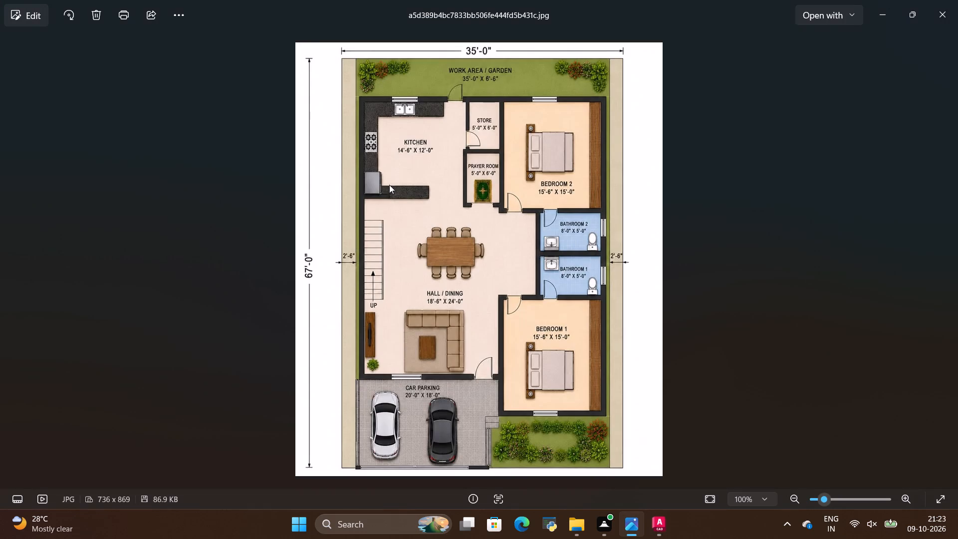
# Check the room widths in the reference plan and copy the outline's right edge 17' to the left as a vertical divider.
pyautogui.scroll(-4, 407, 178)
pyautogui.hotkey('alt', 'Tab')
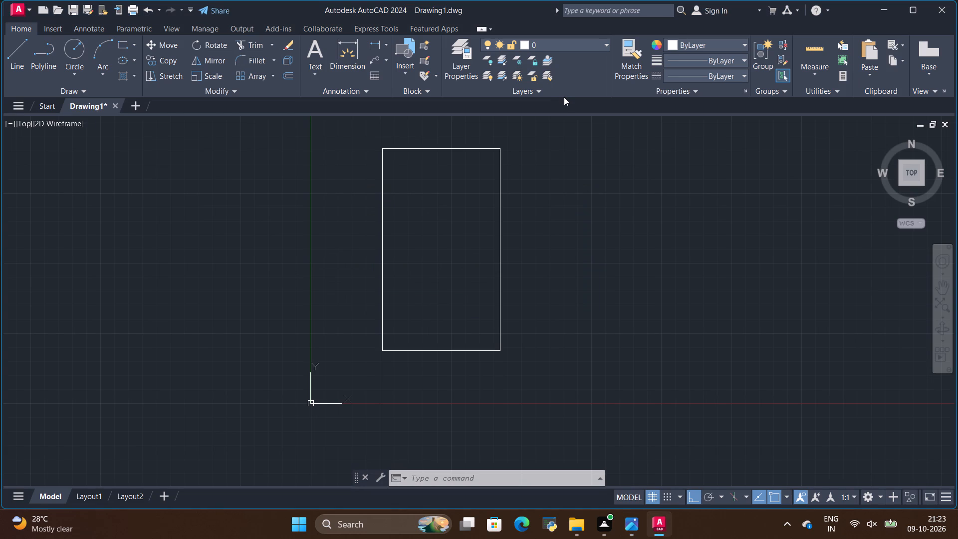
pyautogui.hotkey('alt', 'Tab')
pyautogui.scroll(2, 321, 110)
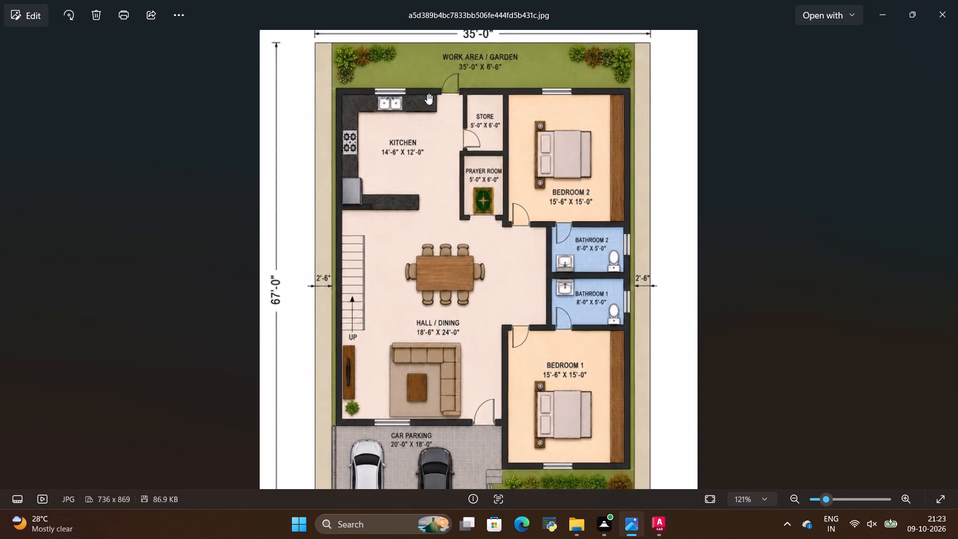
pyautogui.scroll(-5, 479, 91)
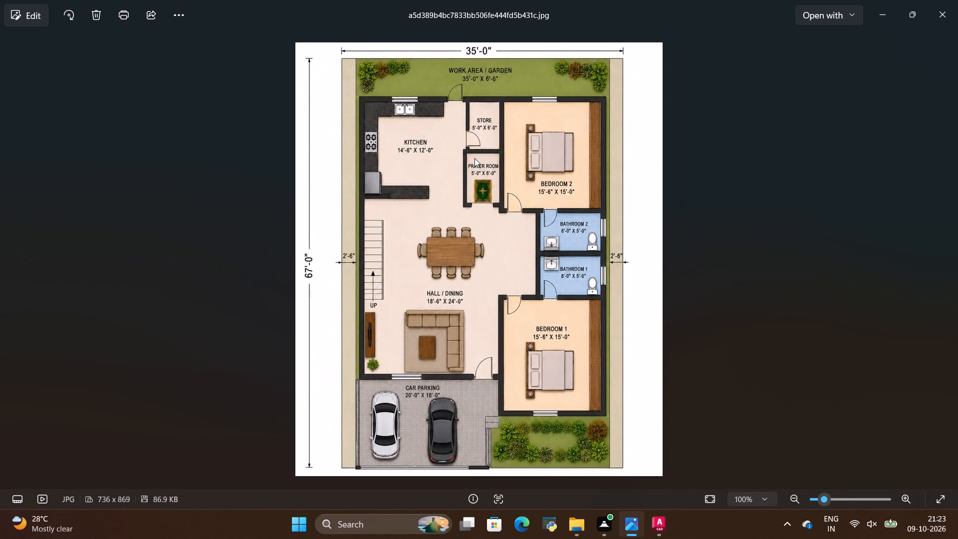
pyautogui.hotkey('alt', 'Tab')
pyautogui.click(500, 247)
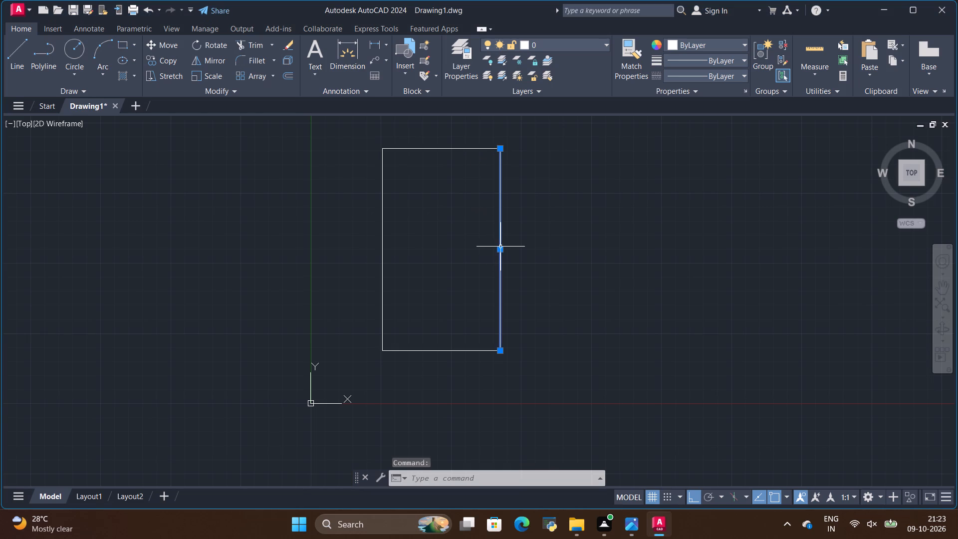
pyautogui.hotkey('alt', 'Tab')
pyautogui.hotkey('alt', 'Tab')
pyautogui.click(167, 62)
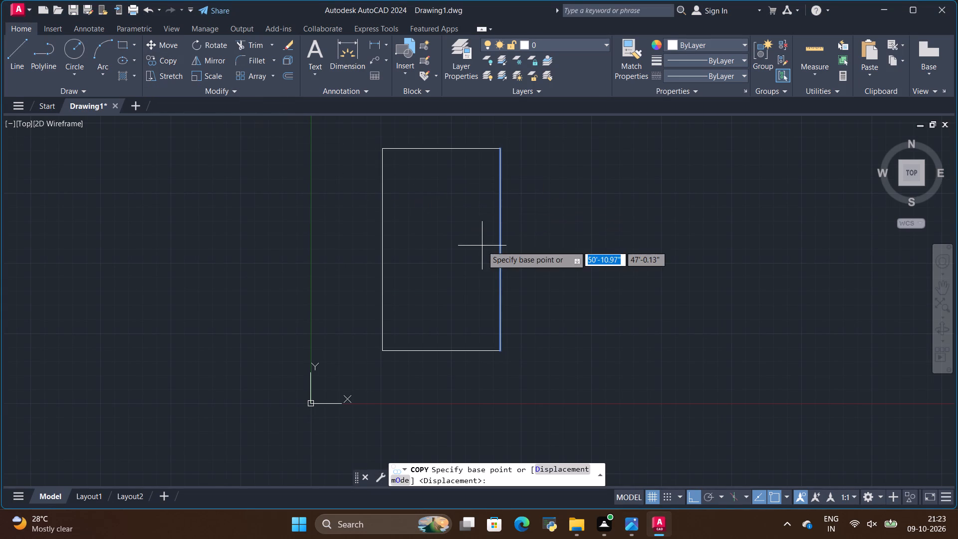
pyautogui.click(501, 249)
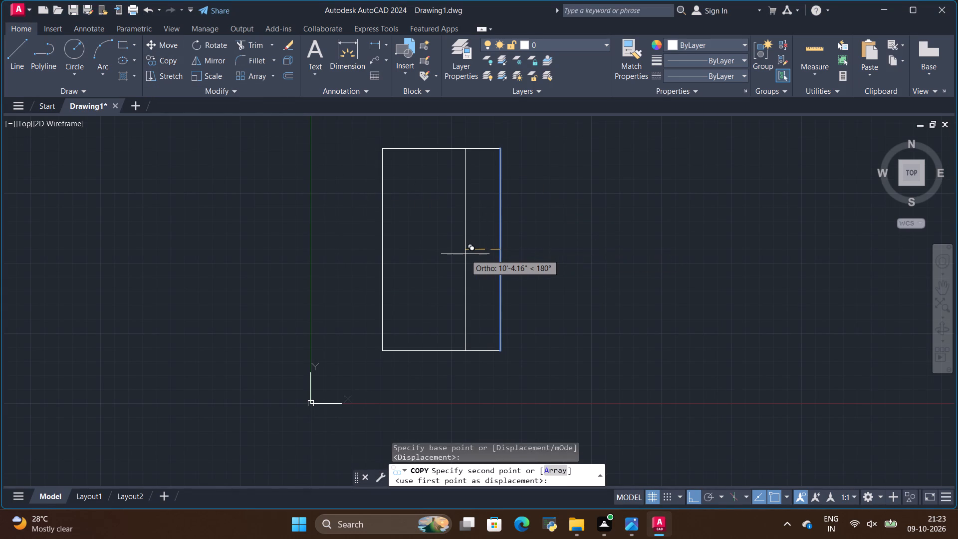
pyautogui.press('BackSpace')
pyautogui.write("17'")
pyautogui.press('Return')
pyautogui.press('Escape')
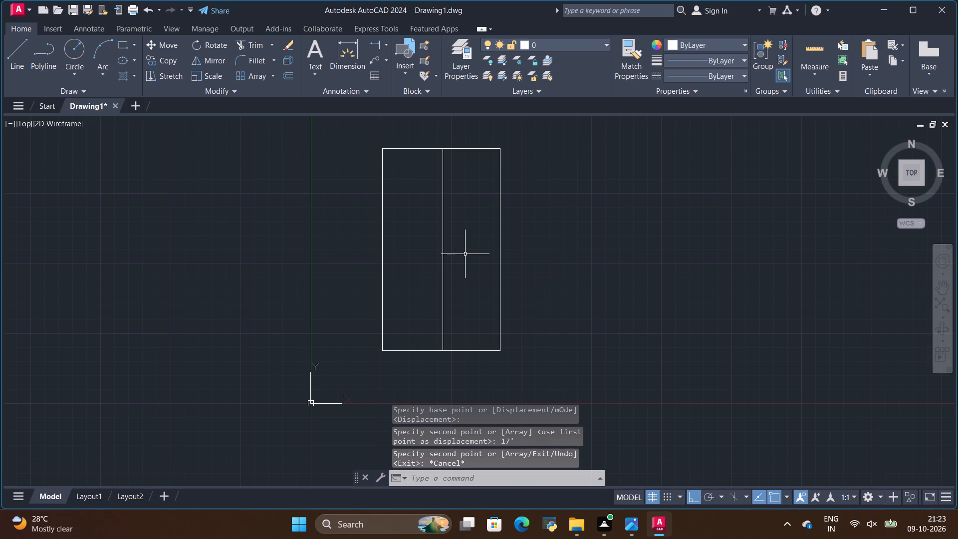
# Draw a line over the outline's top edge from the top of the vertical divider to the top-right corner.
pyautogui.hotkey('alt', 'Tab')
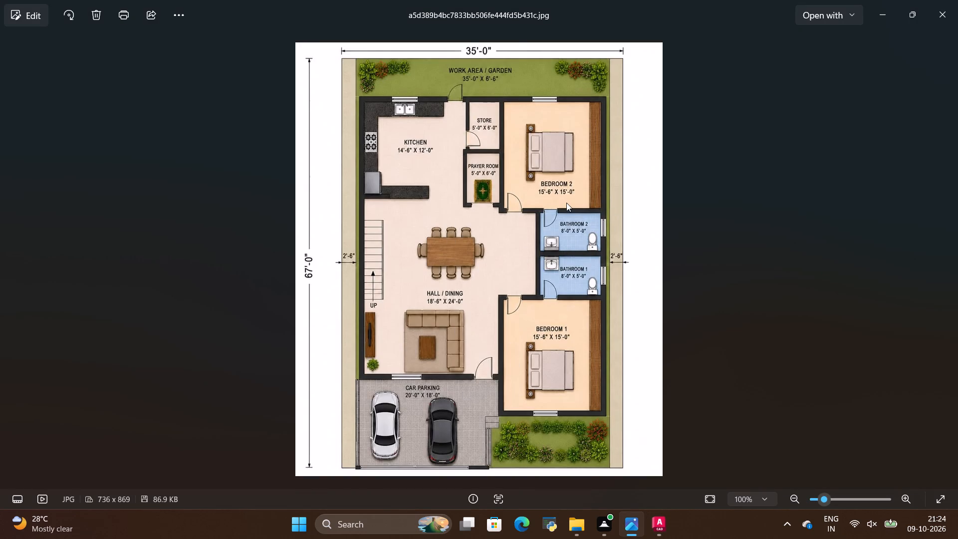
pyautogui.hotkey('alt', 'Tab')
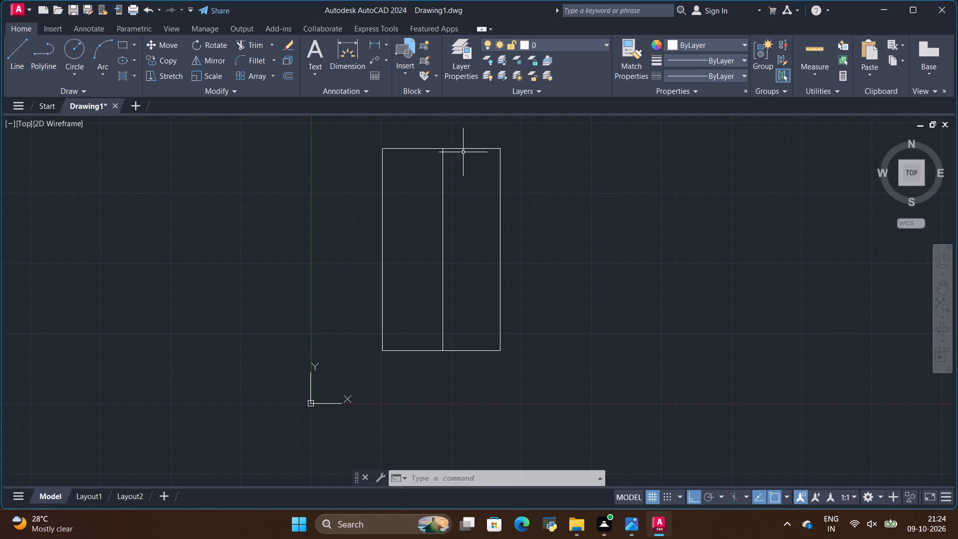
pyautogui.click(17, 50)
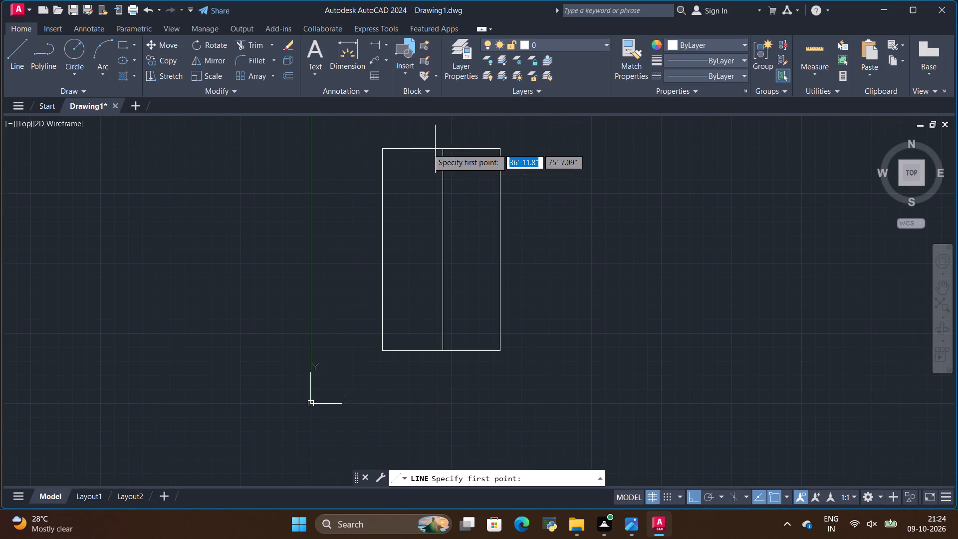
pyautogui.click(439, 147)
pyautogui.click(501, 152)
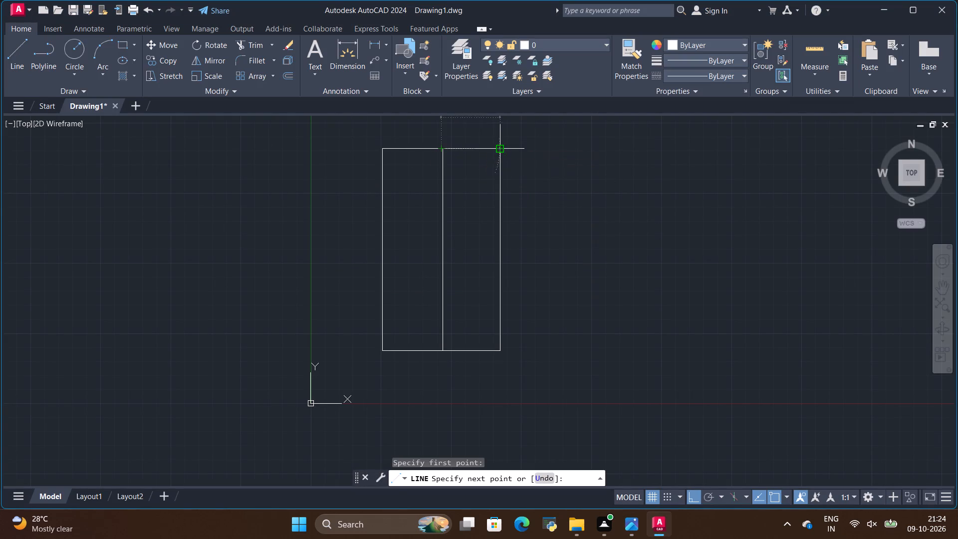
pyautogui.press('Escape')
# Copy the short top line 15' straight down as the lower wall of the upper-right bedroom.
pyautogui.click(473, 148)
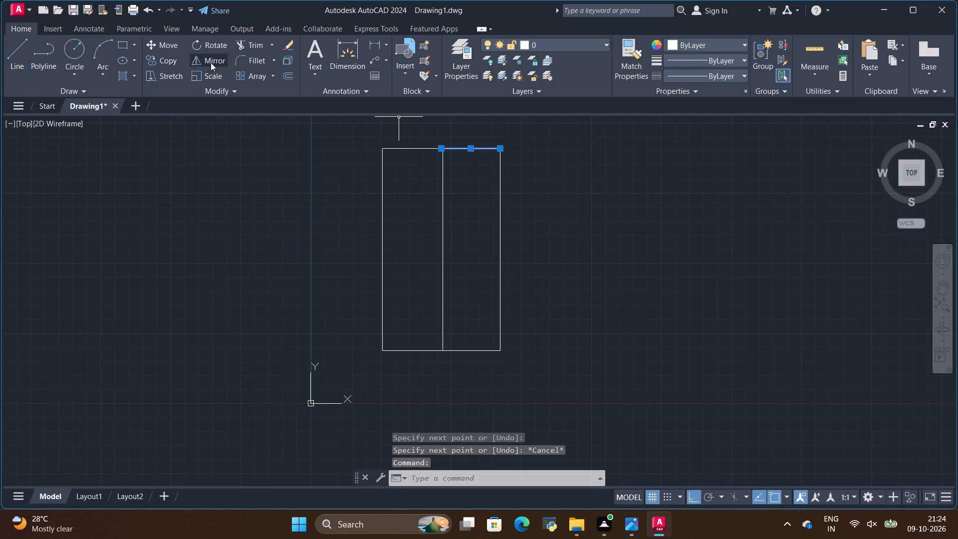
pyautogui.click(174, 62)
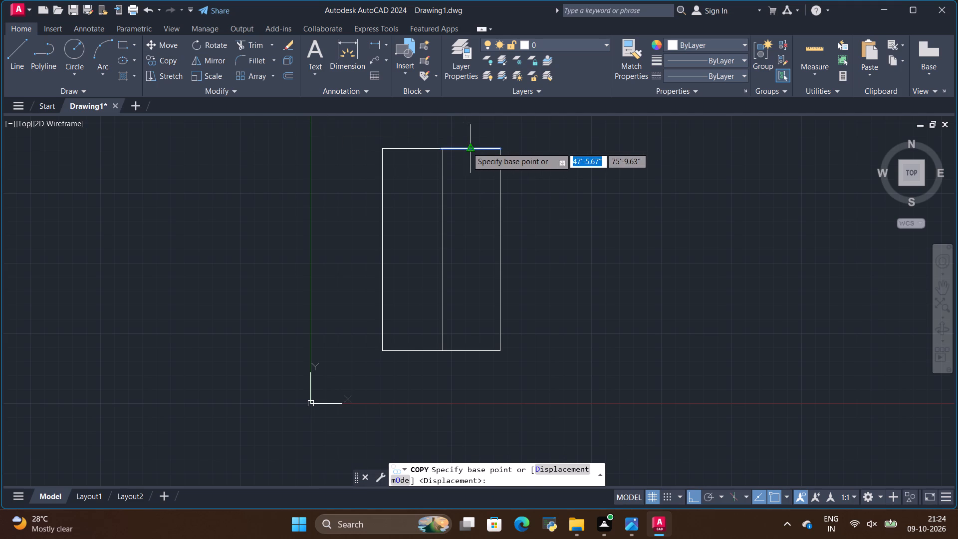
pyautogui.click(467, 147)
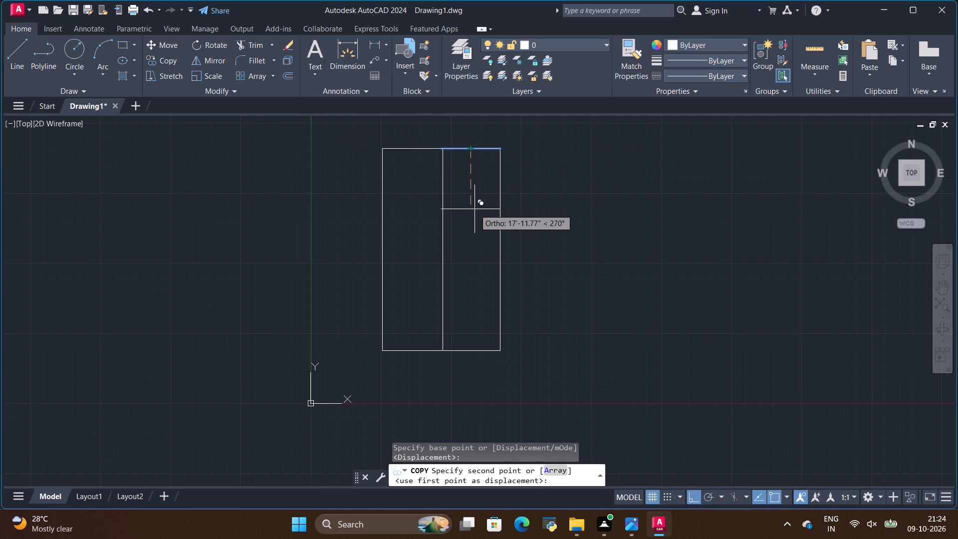
pyautogui.press('BackSpace')
pyautogui.press('1')
pyautogui.write("5'")
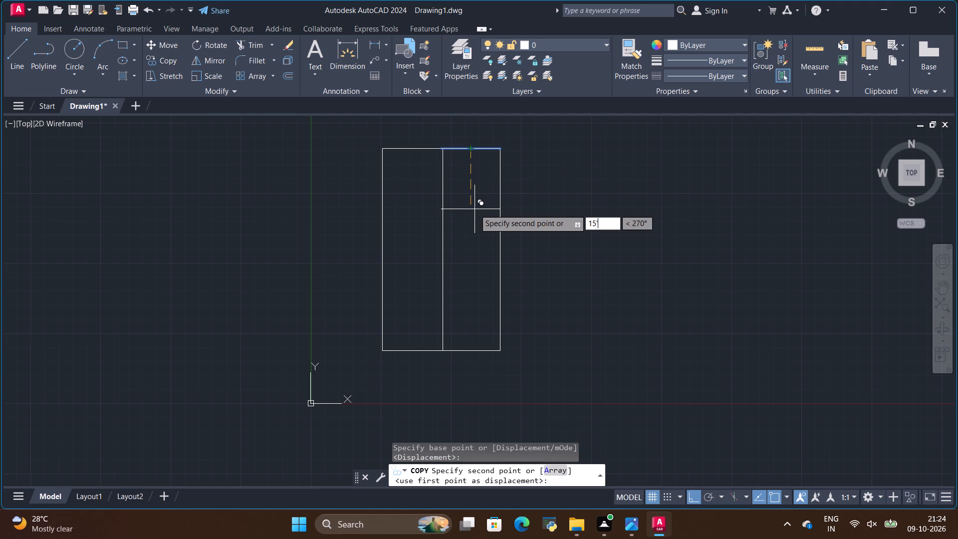
pyautogui.press('Return')
pyautogui.press('Escape')
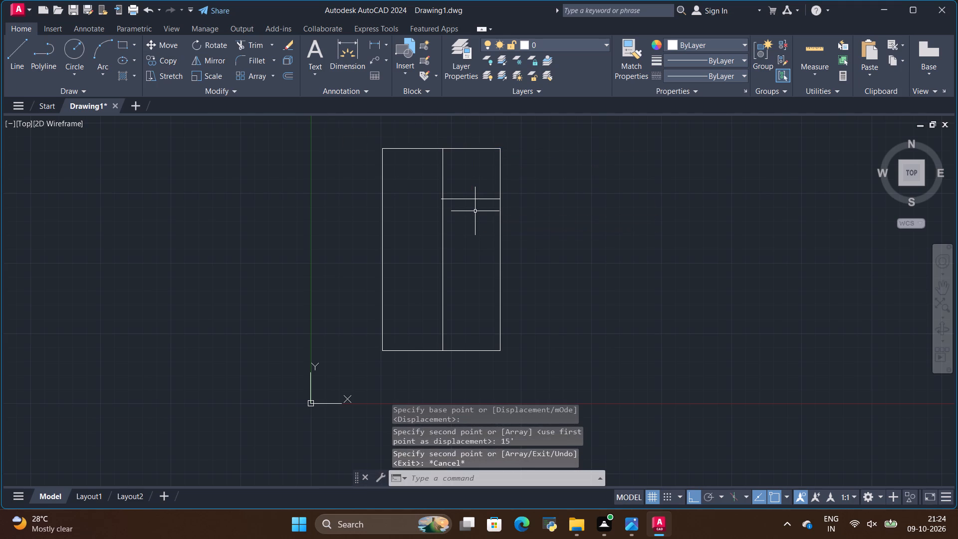
# Copy the upper-right bedroom's lower wall line another 15' down between the divider and the right edge.
pyautogui.click(484, 201)
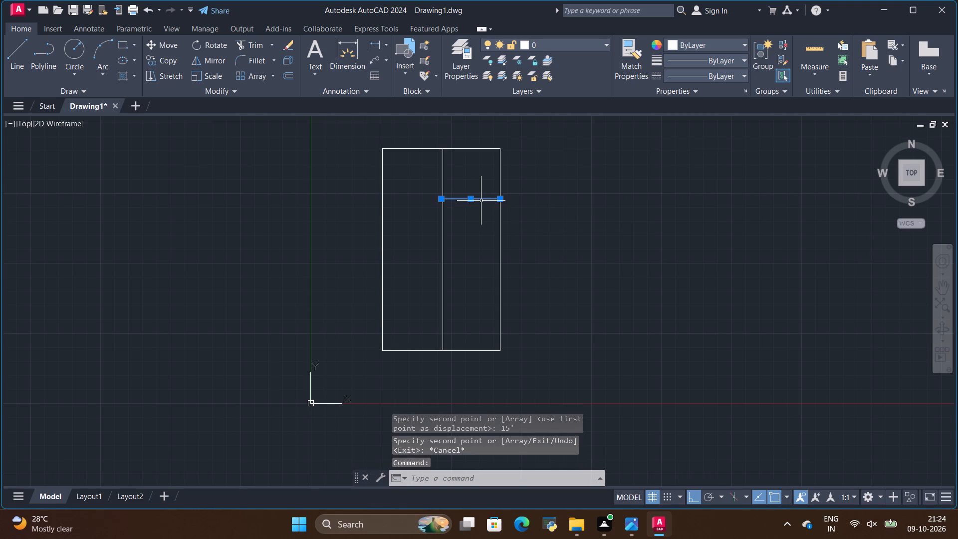
pyautogui.click(164, 63)
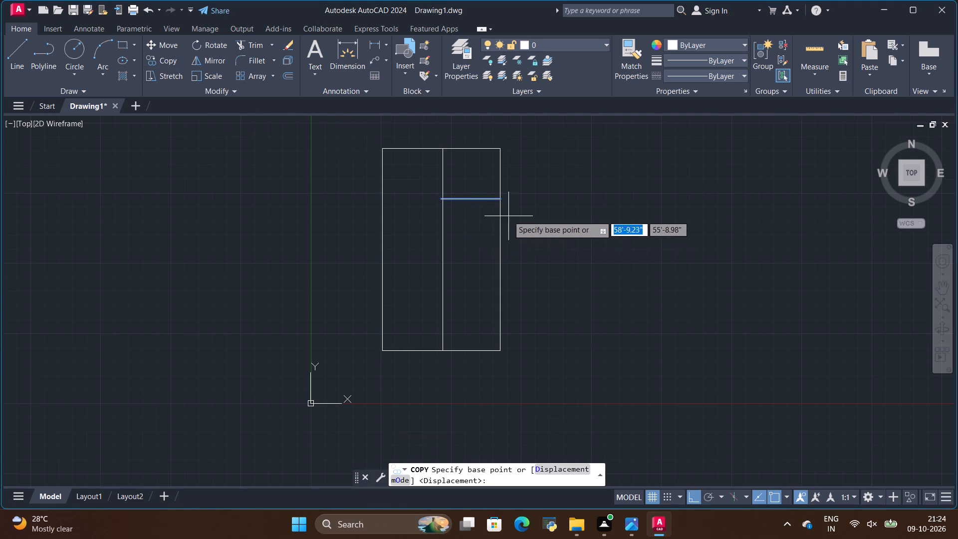
pyautogui.click(501, 198)
pyautogui.hotkey('alt', 'Tab')
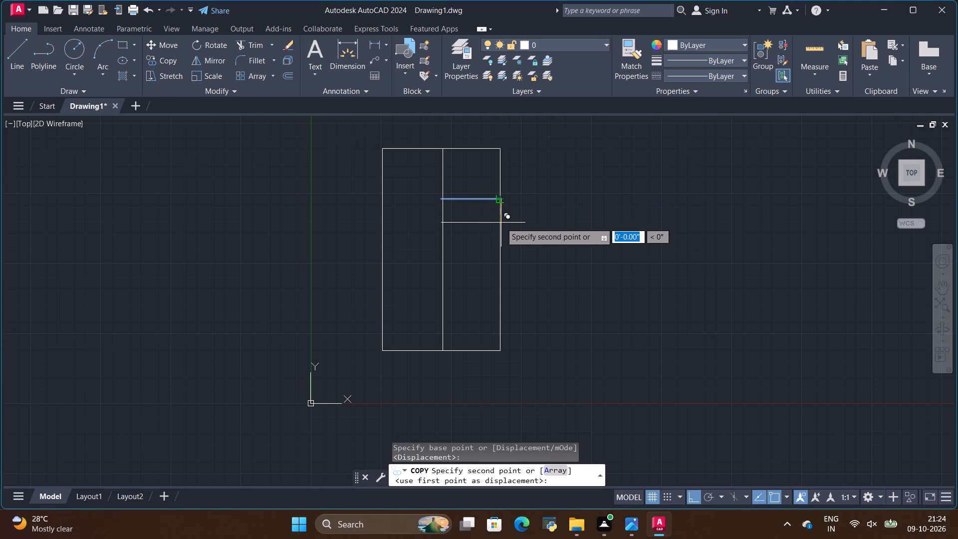
pyautogui.hotkey('alt', 'Tab')
pyautogui.write("15'")
pyautogui.press('Return')
pyautogui.press('Escape')
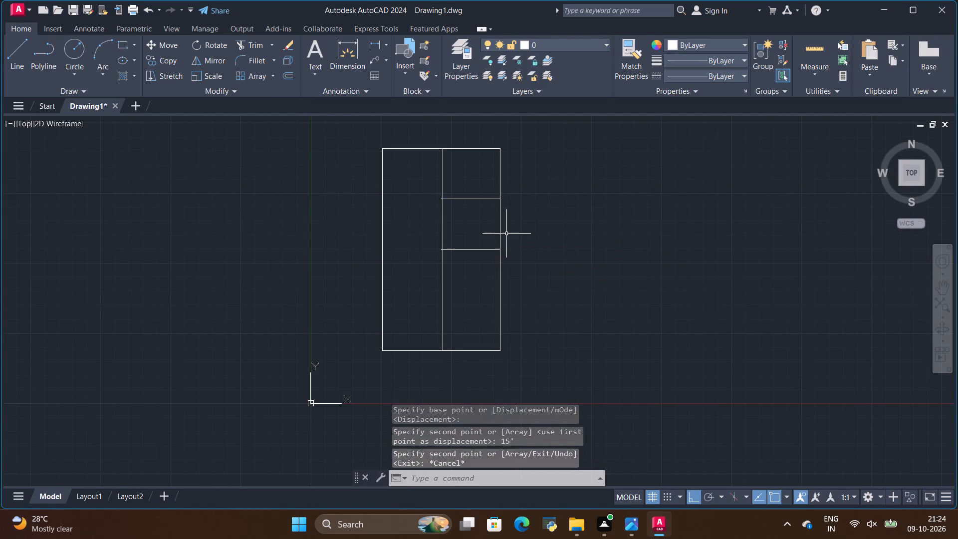
# Copy the second horizontal wall line 15' further down to form the lower wall of the third bay.
pyautogui.click(489, 251)
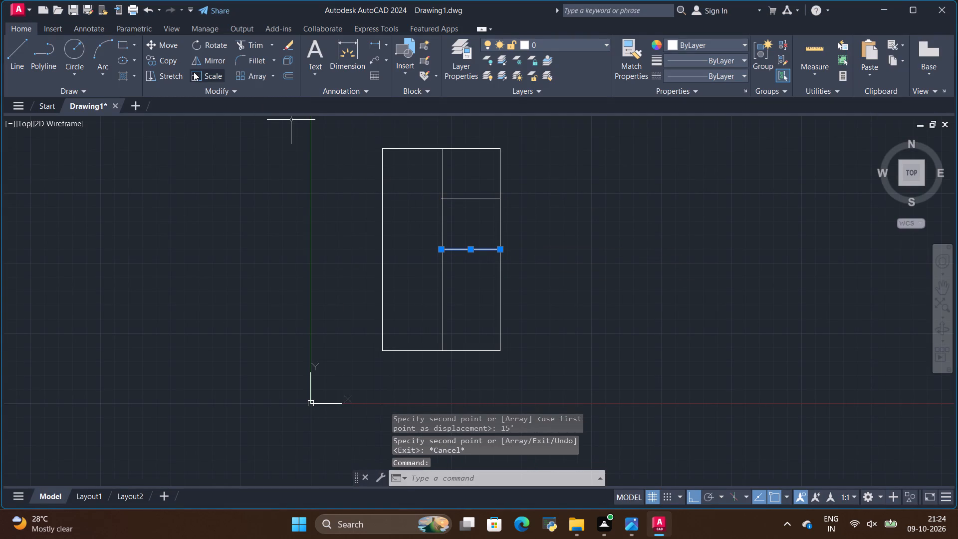
pyautogui.click(172, 62)
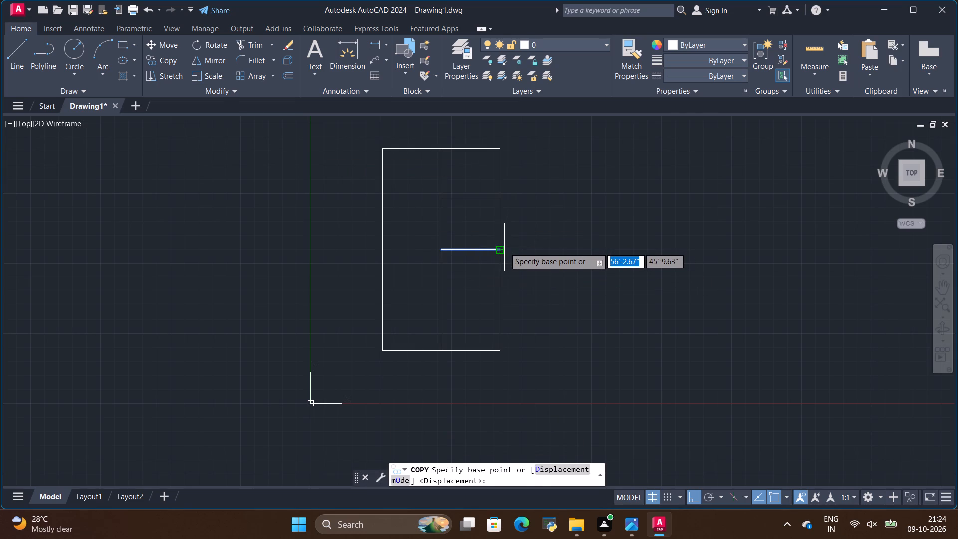
pyautogui.click(503, 248)
pyautogui.press('BackSpace')
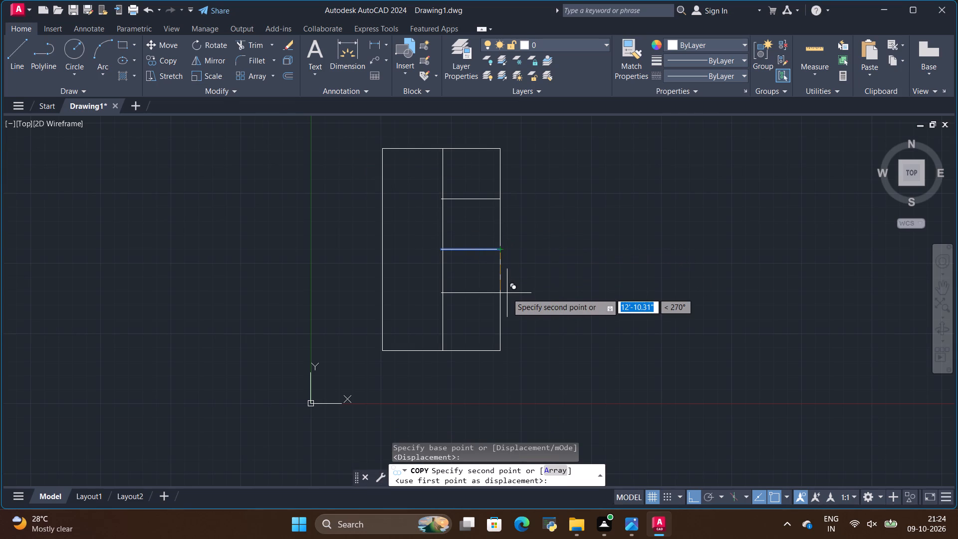
pyautogui.write("15'")
pyautogui.press('Return')
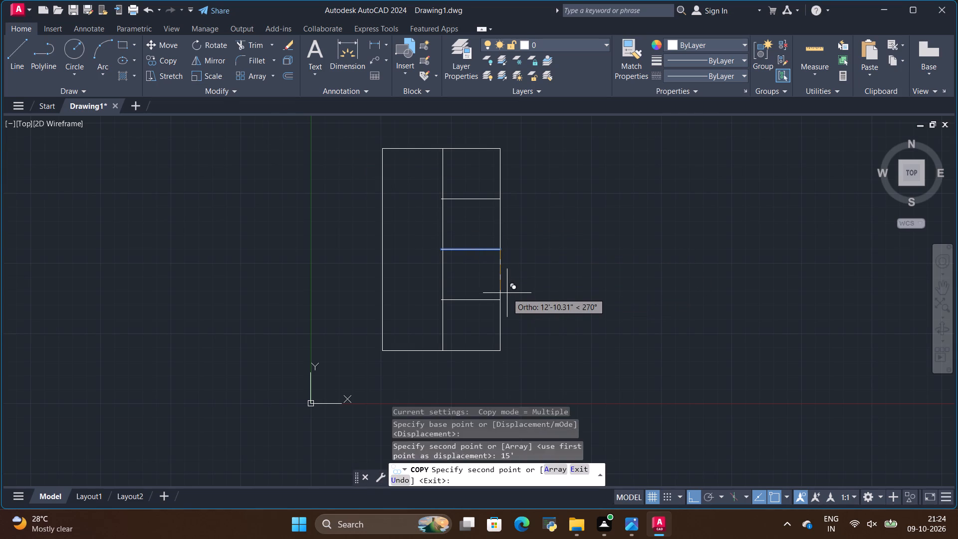
pyautogui.press('Escape')
# Trim away the right and bottom outline edges around the lowest bay to the right of the divider.
pyautogui.hotkey('alt', 'Tab')
pyautogui.hotkey('alt', 'Tab')
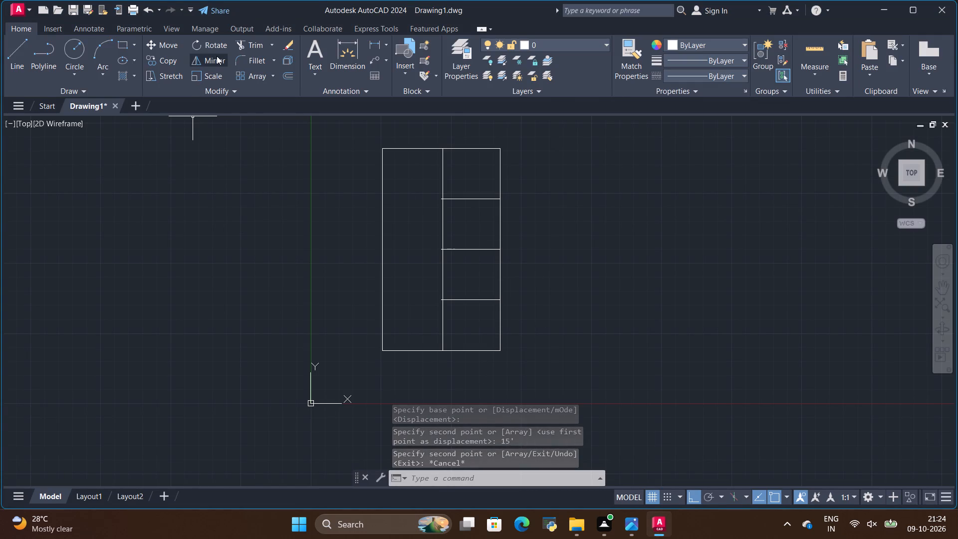
pyautogui.click(247, 44)
pyautogui.moveTo(524, 300); pyautogui.dragTo(478, 367)
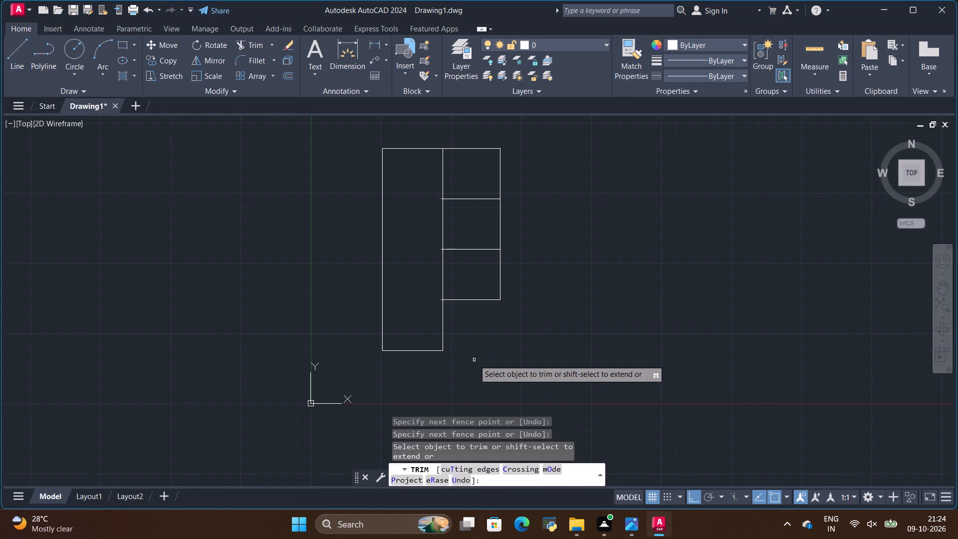
# Draw a horizontal line from the divider at the upper-right bedroom's lower wall across to the outline's left edge, checking the reference plan.
pyautogui.hotkey('alt', 'Tab')
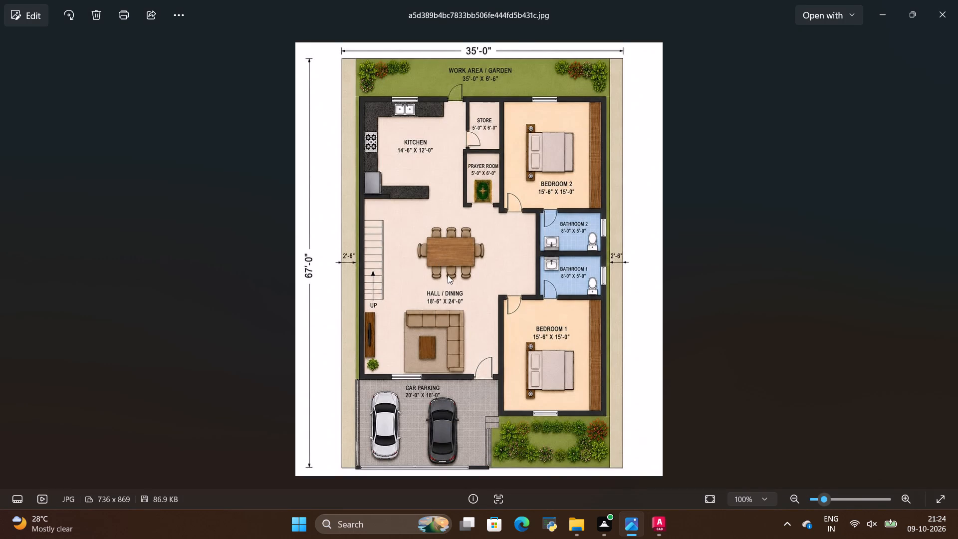
pyautogui.hotkey('alt', 'Tab')
pyautogui.hotkey('alt', 'Tab')
pyautogui.hotkey('alt', 'Tab')
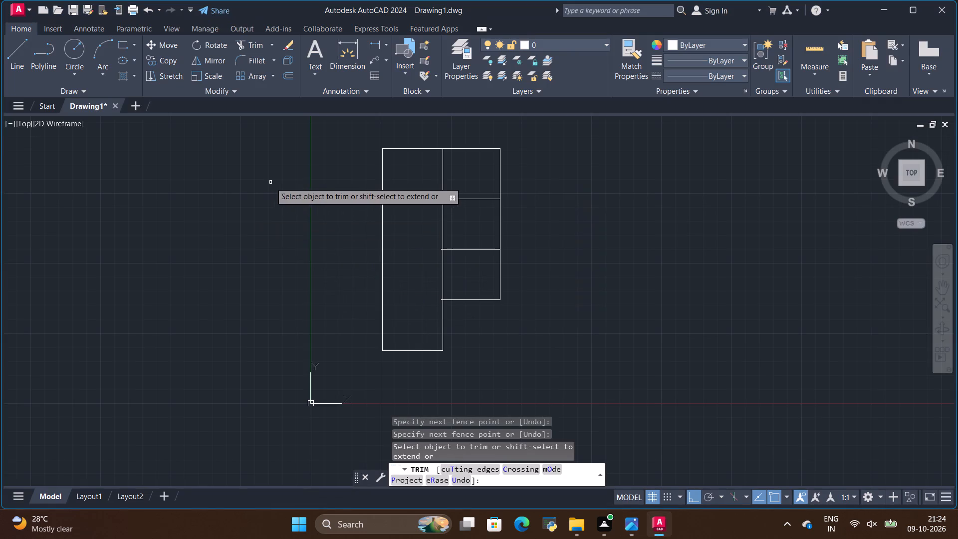
pyautogui.click(13, 55)
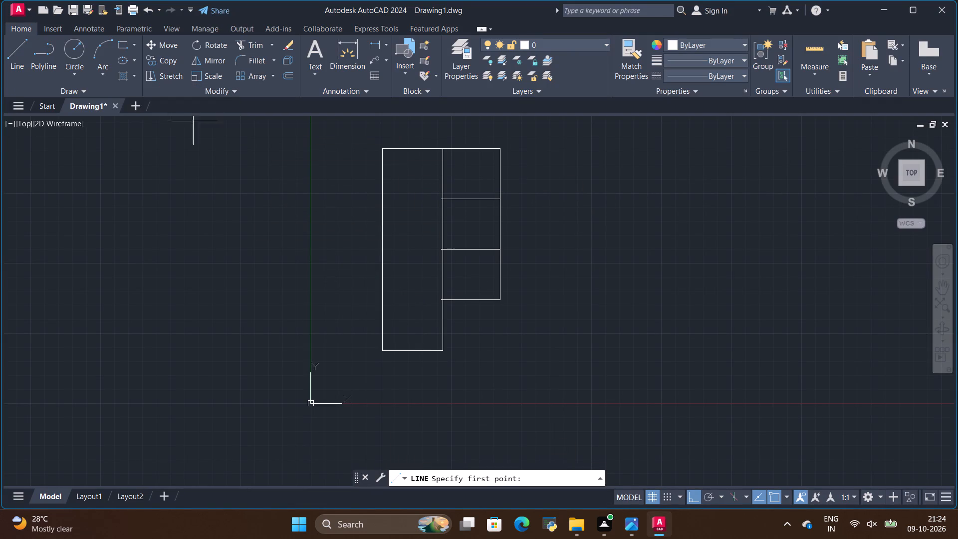
pyautogui.click(443, 198)
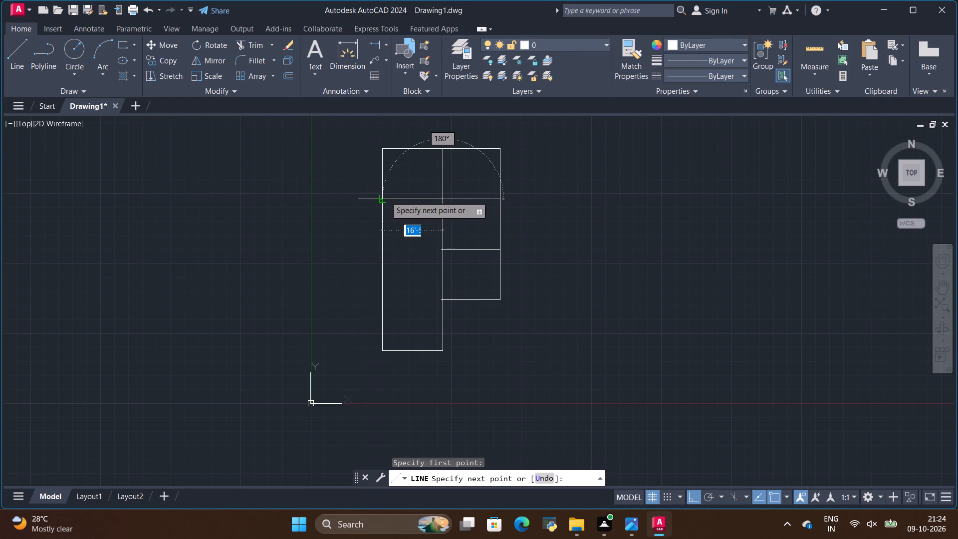
pyautogui.click(386, 196)
pyautogui.press('Escape')
pyautogui.hotkey('alt', 'Tab')
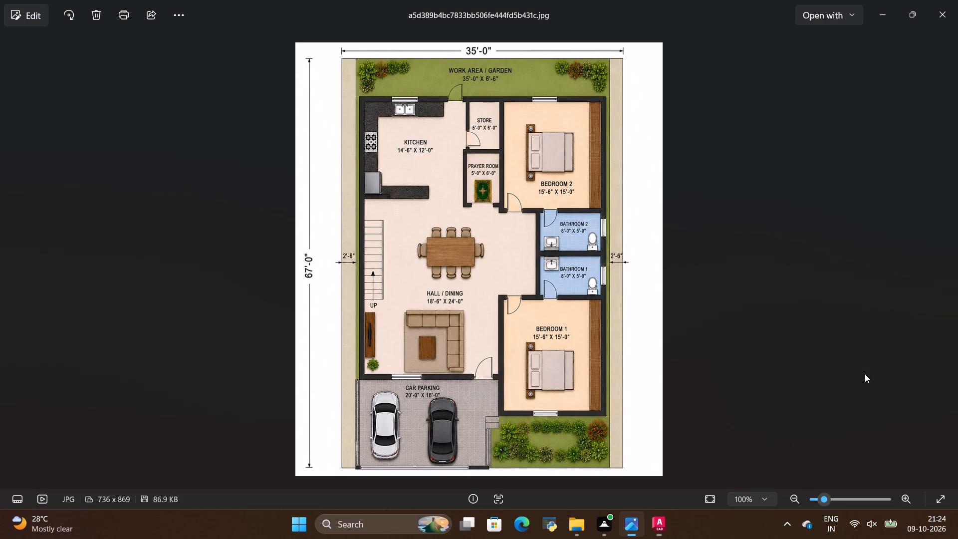
pyautogui.hotkey('alt', 'Tab')
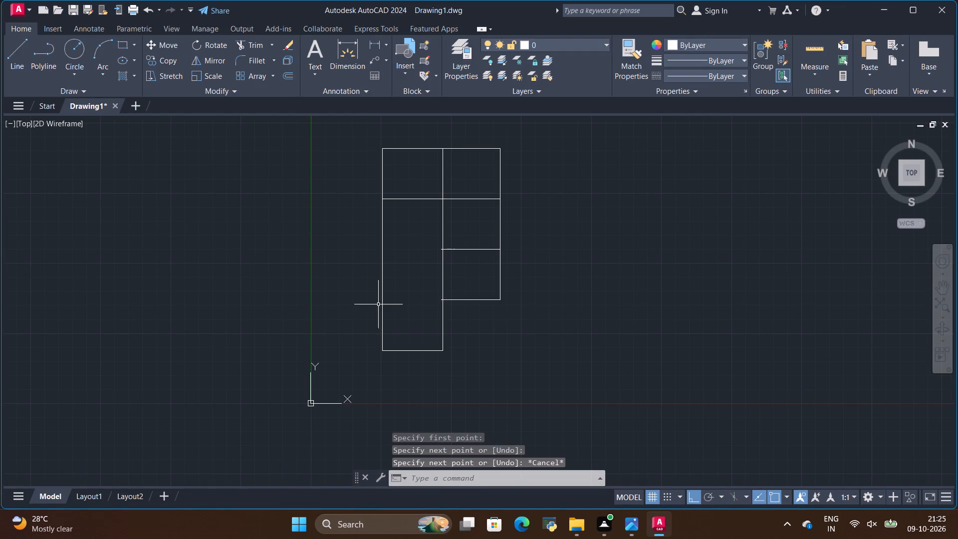
# Copy the upper-left room's lower wall line 22' down between the outline's left edge and the divider.
pyautogui.click(412, 200)
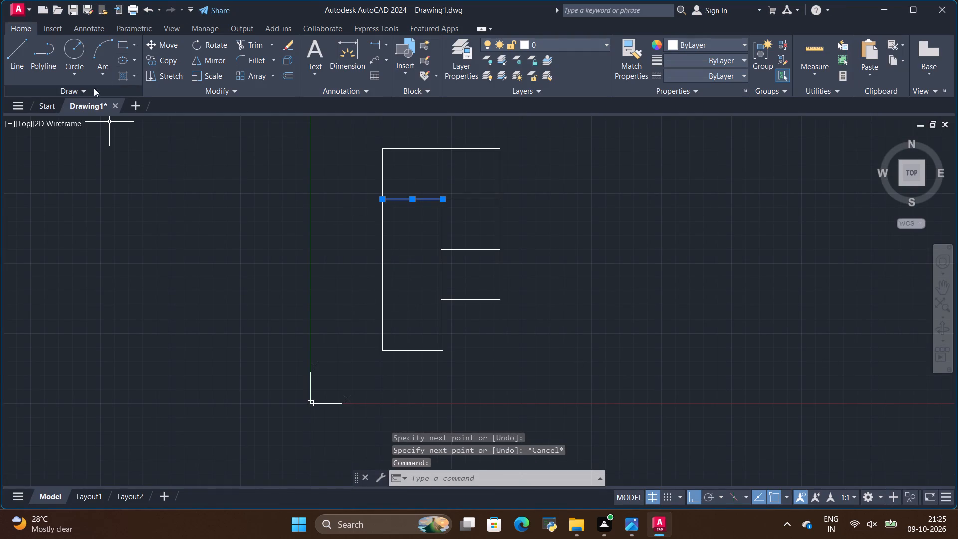
pyautogui.click(166, 59)
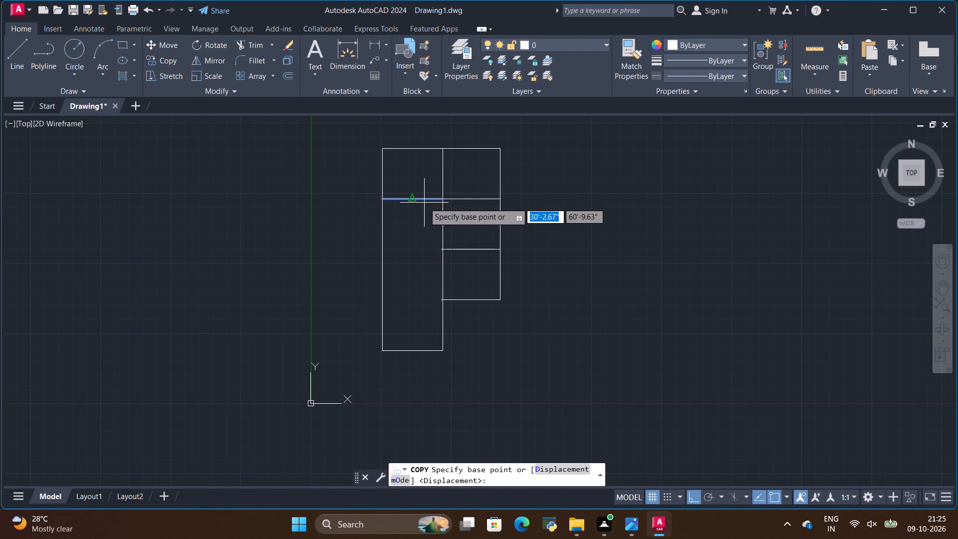
pyautogui.click(413, 199)
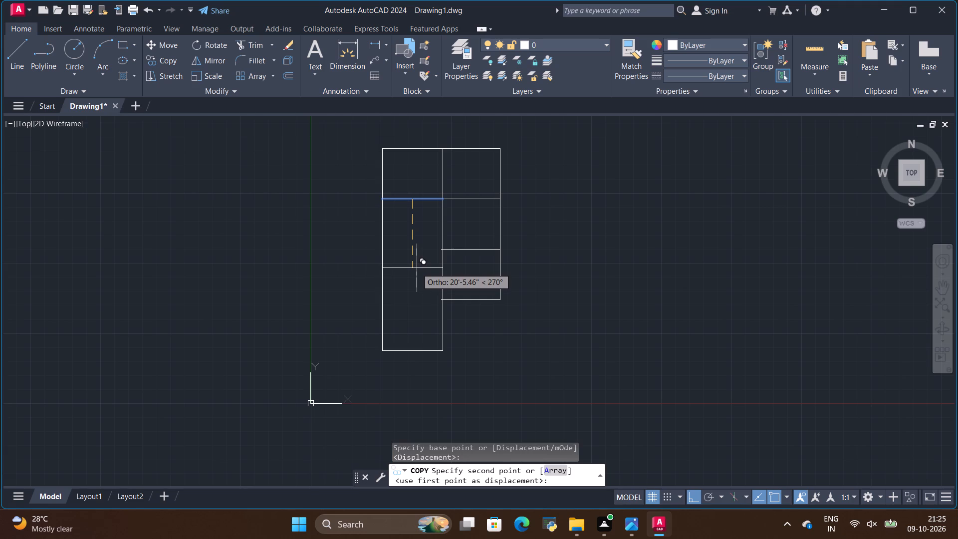
pyautogui.press('BackSpace')
pyautogui.write("22'")
pyautogui.press('Return')
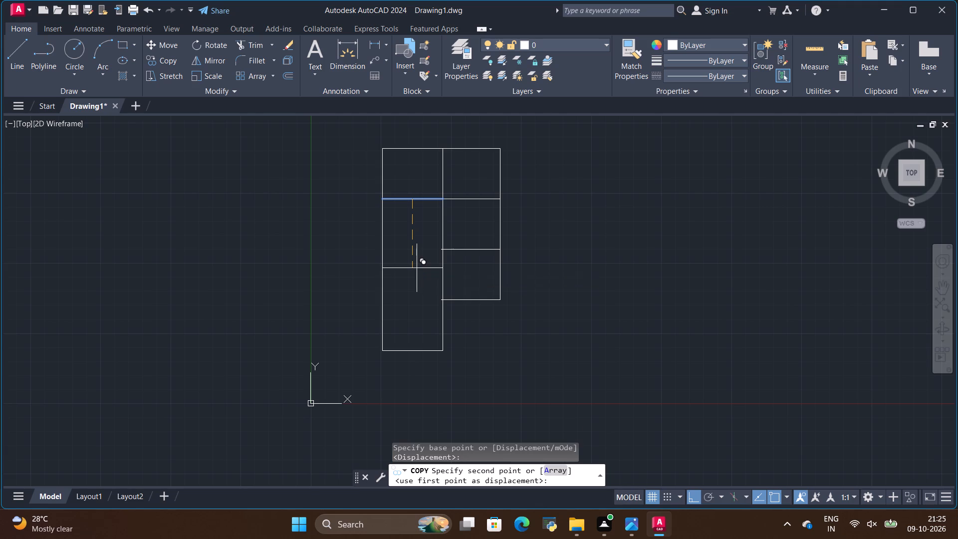
pyautogui.press('Escape')
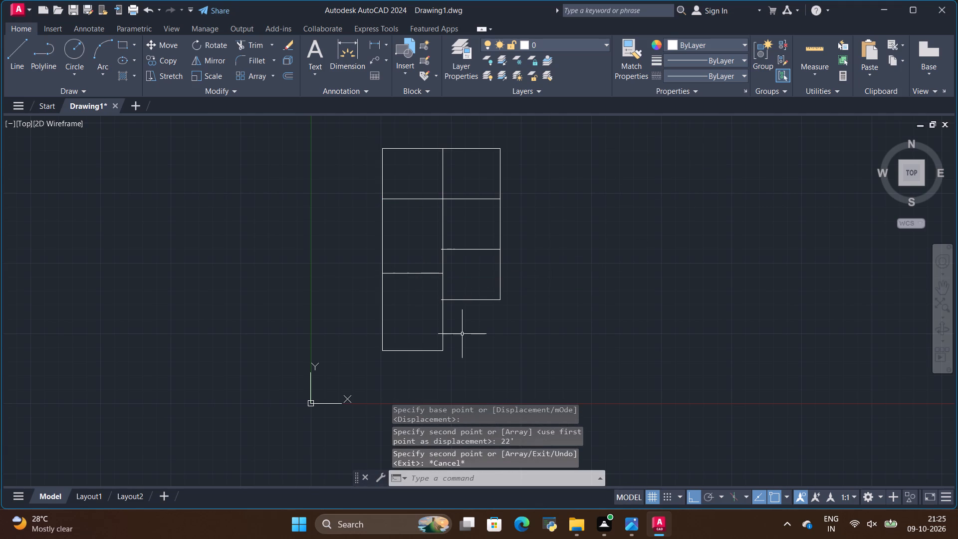
# Trim away the left and bottom outline edges and the divider end below the copied hall wall line, checking the reference plan.
pyautogui.click(258, 43)
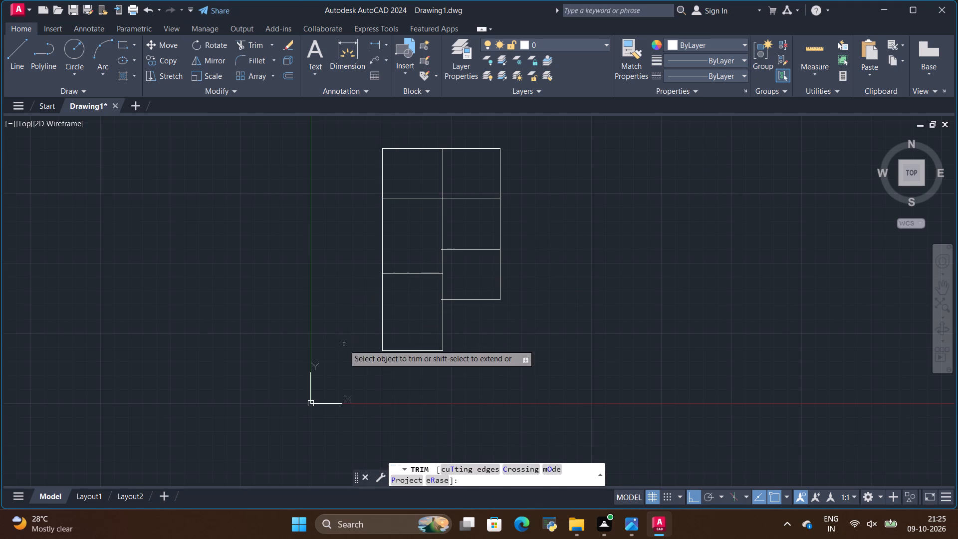
pyautogui.hotkey('alt', 'Tab')
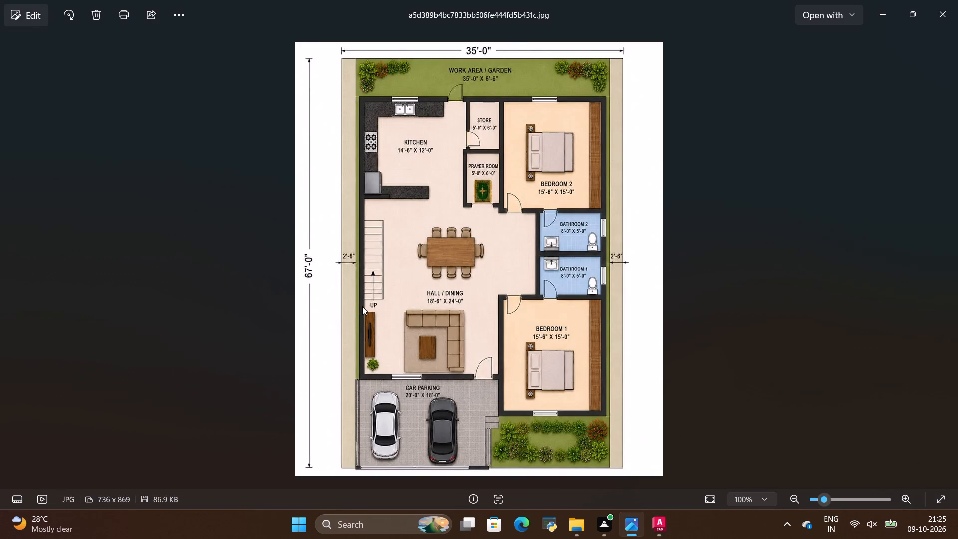
pyautogui.hotkey('alt', 'Tab')
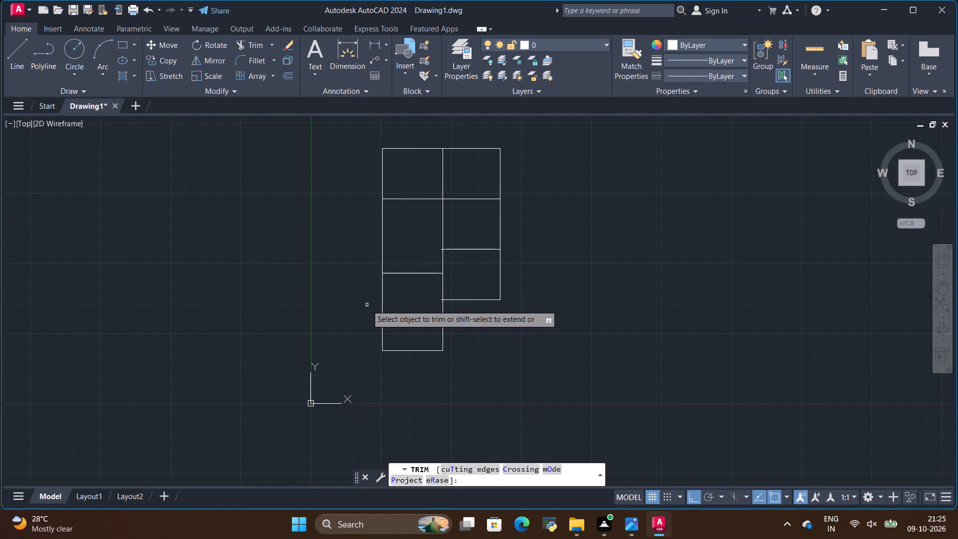
pyautogui.hotkey('alt', 'Tab')
pyautogui.hotkey('alt', 'Tab')
pyautogui.moveTo(367, 305); pyautogui.dragTo(430, 326)
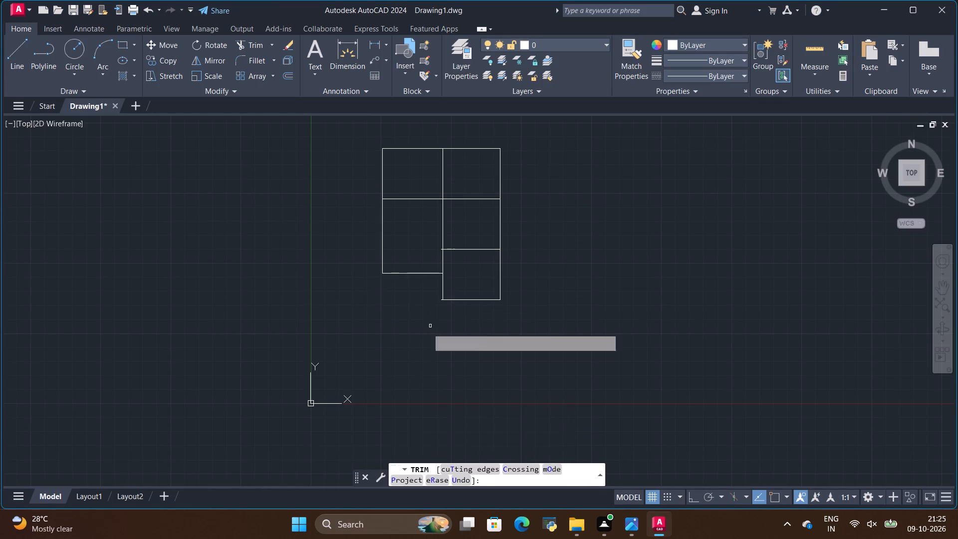
# Trim the divider segment between the upper and lower bedrooms to open the hall into the middle bay, checking the reference plan.
pyautogui.scroll(-2, 585, 313)
pyautogui.scroll(2, 526, 244)
pyautogui.scroll(-2, 538, 257)
pyautogui.scroll(1, 542, 346)
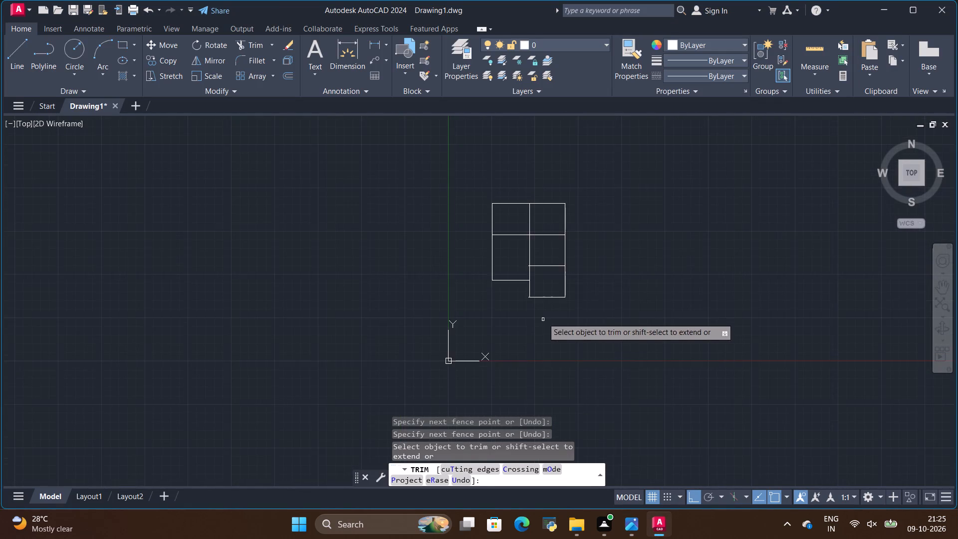
pyautogui.scroll(2, 545, 241)
pyautogui.hotkey('alt', 'Tab')
pyautogui.hotkey('alt', 'Tab')
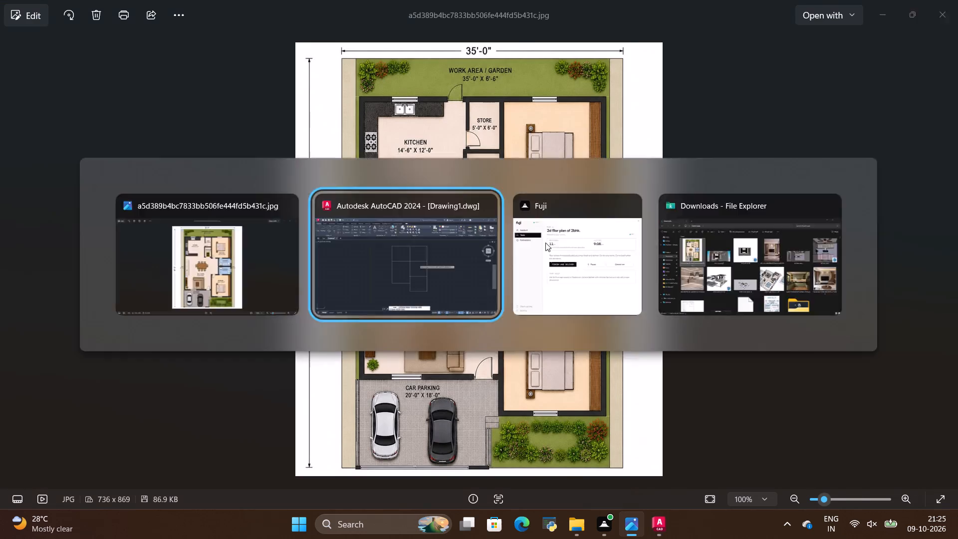
pyautogui.hotkey('alt', 'Tab')
pyautogui.hotkey('alt', 'Tab')
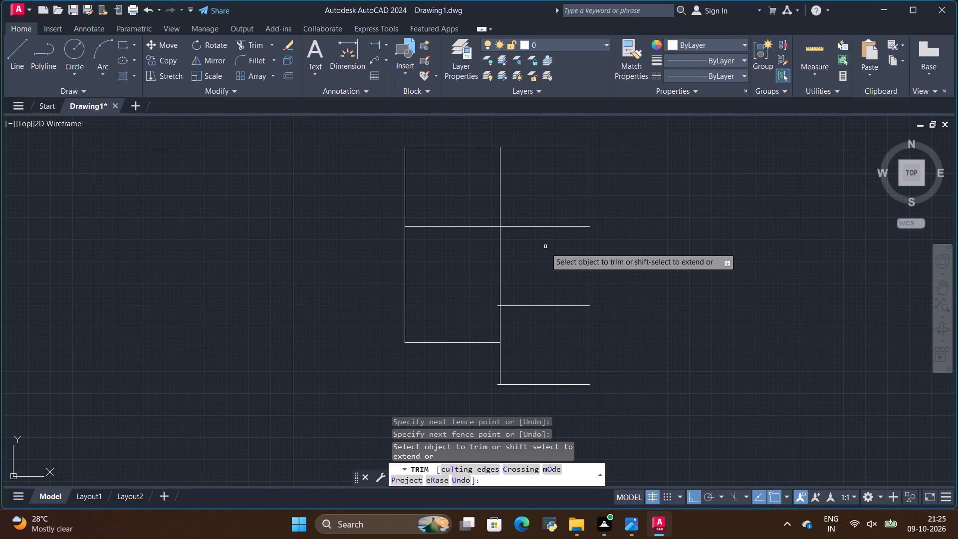
pyautogui.hotkey('alt', 'Tab')
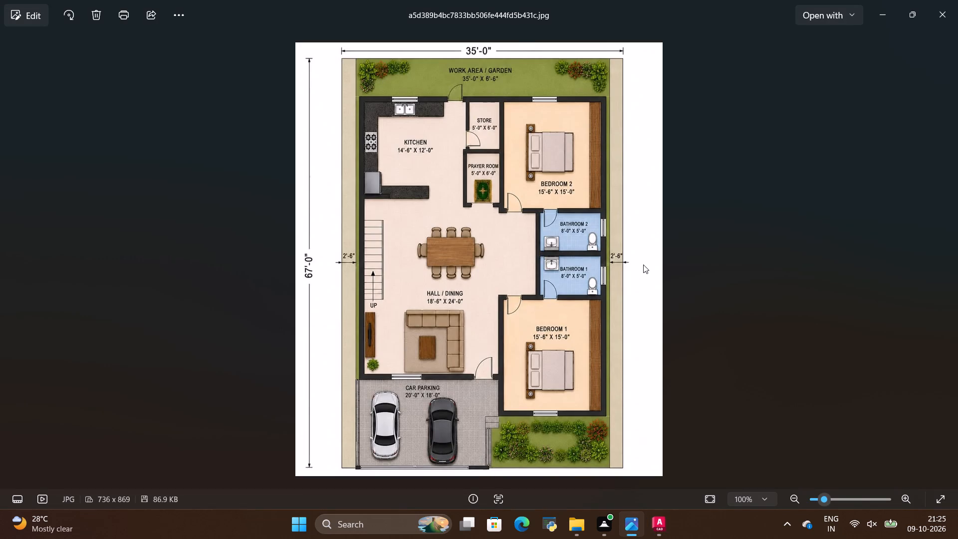
pyautogui.hotkey('alt', 'Tab')
pyautogui.moveTo(485, 249); pyautogui.dragTo(492, 252)
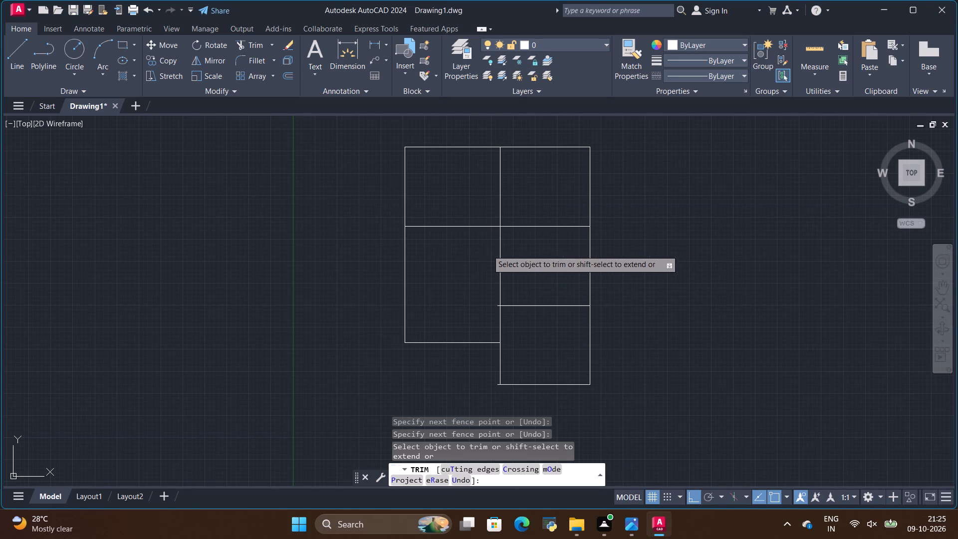
pyautogui.moveTo(492, 252); pyautogui.dragTo(504, 256)
pyautogui.hotkey('alt', 'Tab')
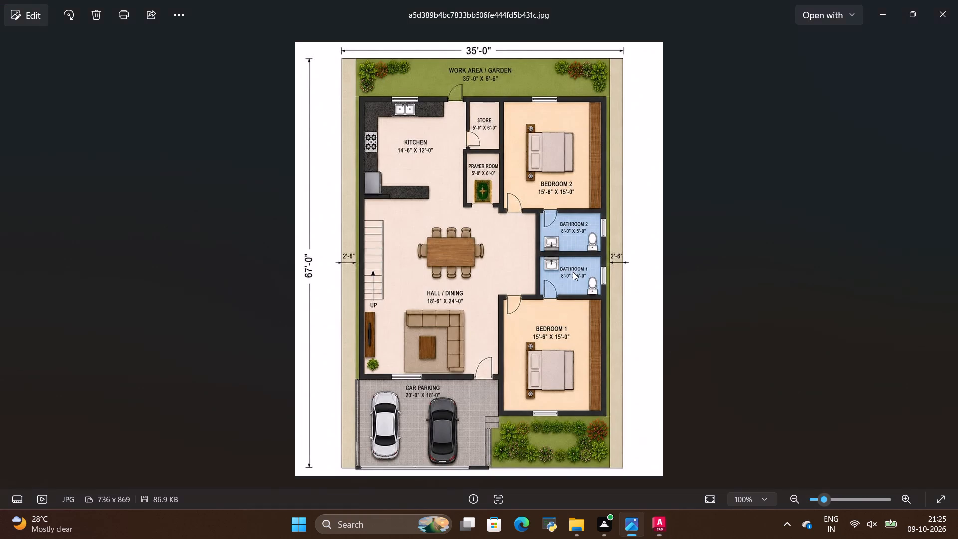
pyautogui.hotkey('alt', 'Tab')
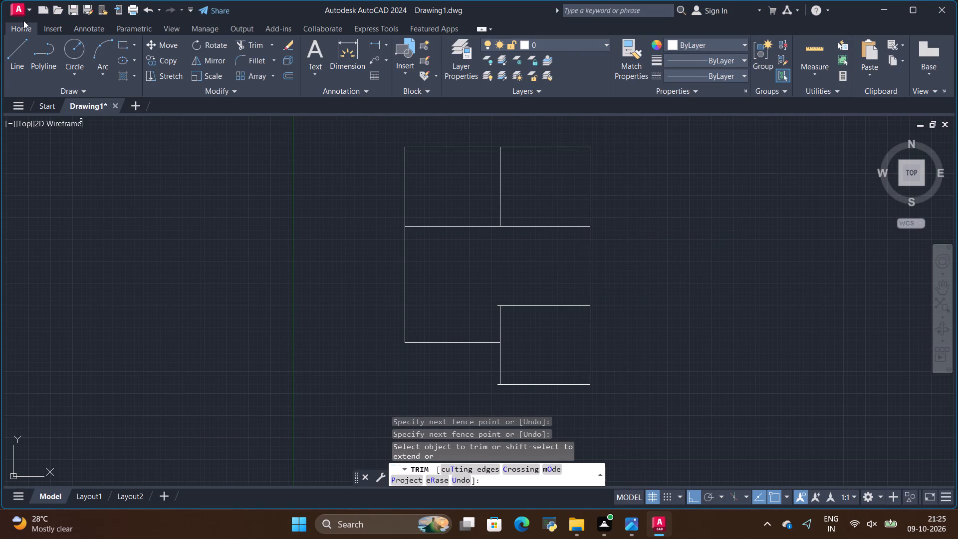
# Draw a vertical line over the right edge from the upper bedroom's lower wall to the lower bedroom's top wall.
pyautogui.click(20, 45)
pyautogui.click(590, 229)
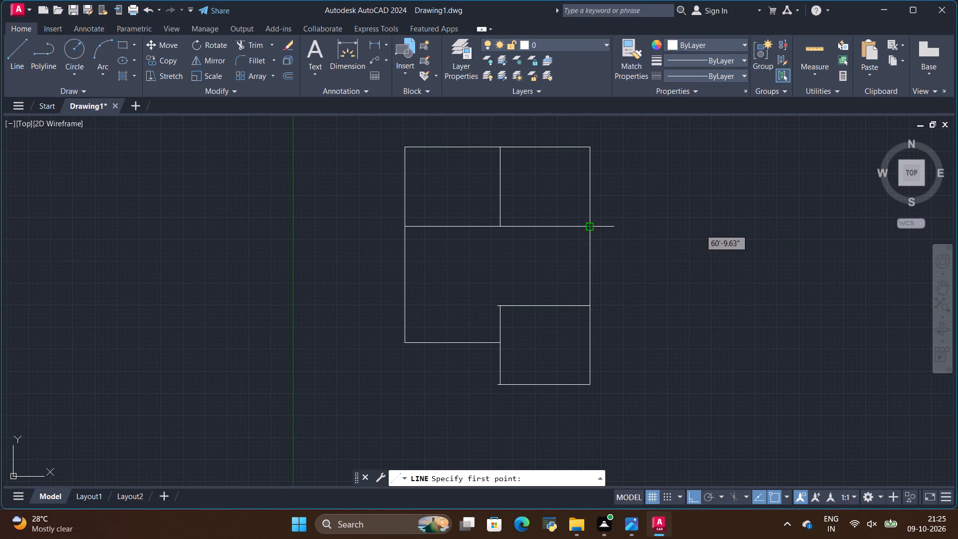
pyautogui.click(587, 303)
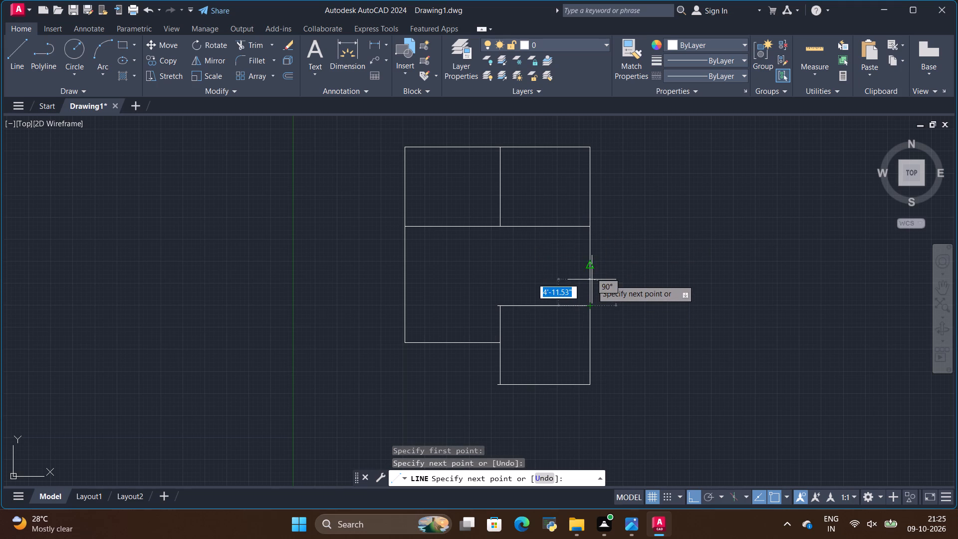
pyautogui.press('Escape')
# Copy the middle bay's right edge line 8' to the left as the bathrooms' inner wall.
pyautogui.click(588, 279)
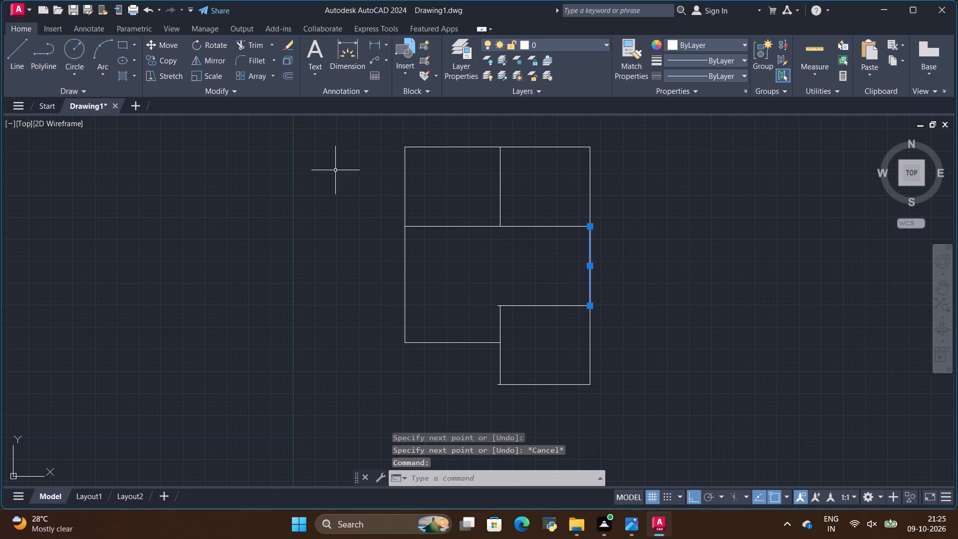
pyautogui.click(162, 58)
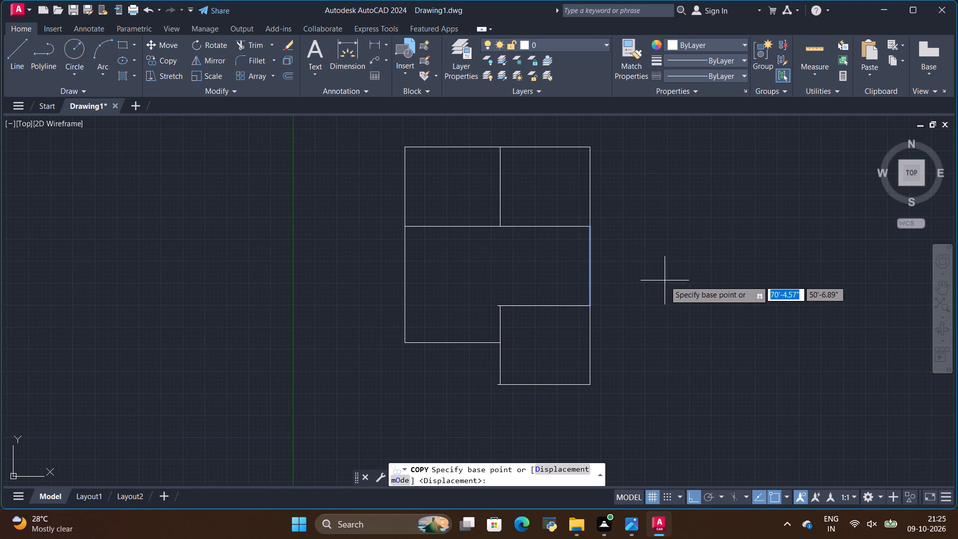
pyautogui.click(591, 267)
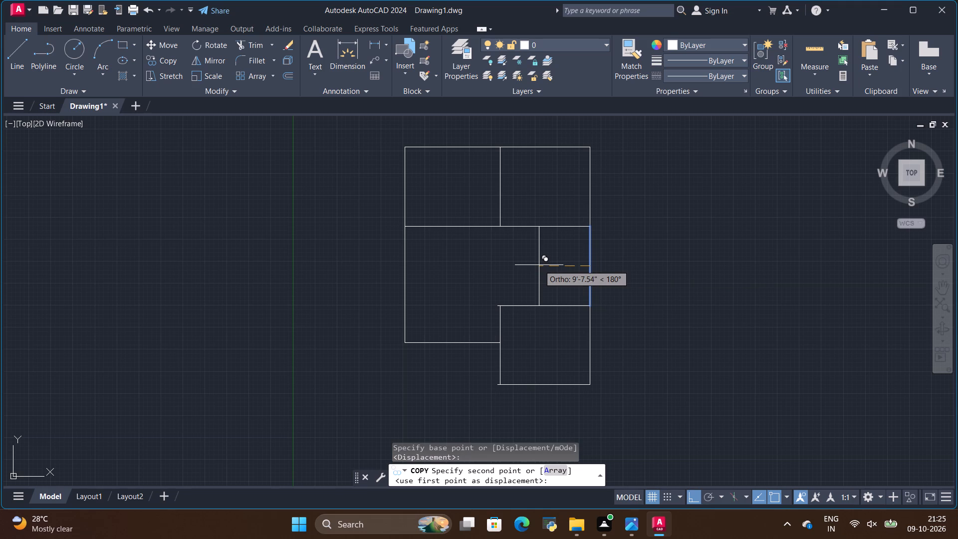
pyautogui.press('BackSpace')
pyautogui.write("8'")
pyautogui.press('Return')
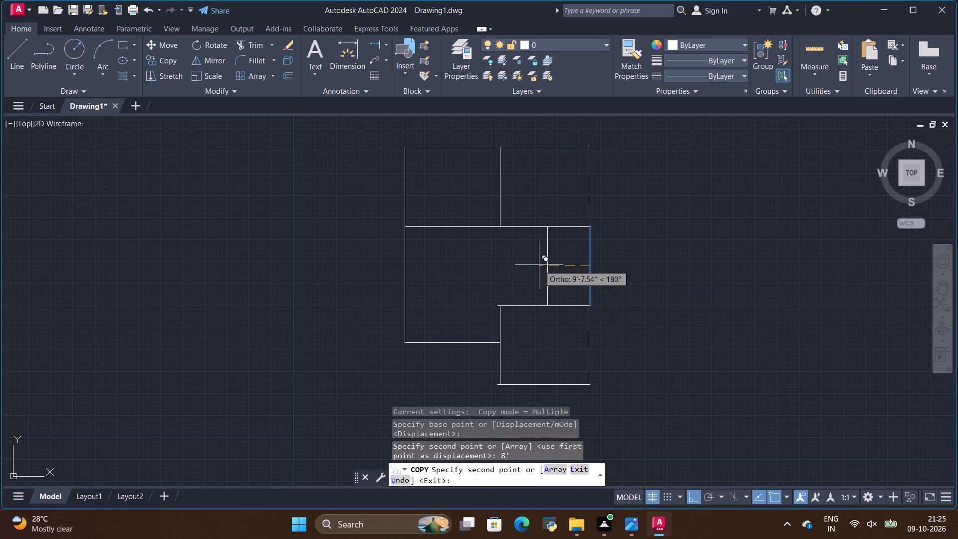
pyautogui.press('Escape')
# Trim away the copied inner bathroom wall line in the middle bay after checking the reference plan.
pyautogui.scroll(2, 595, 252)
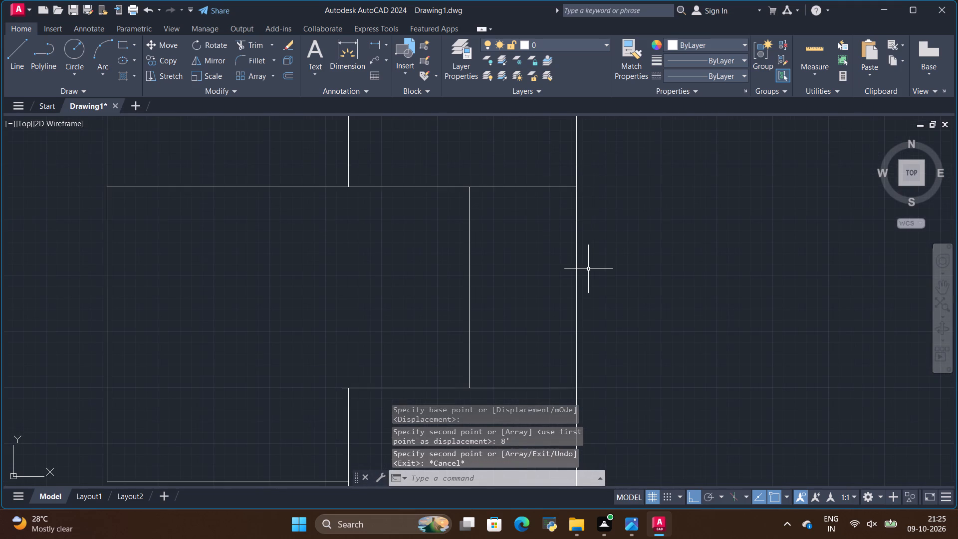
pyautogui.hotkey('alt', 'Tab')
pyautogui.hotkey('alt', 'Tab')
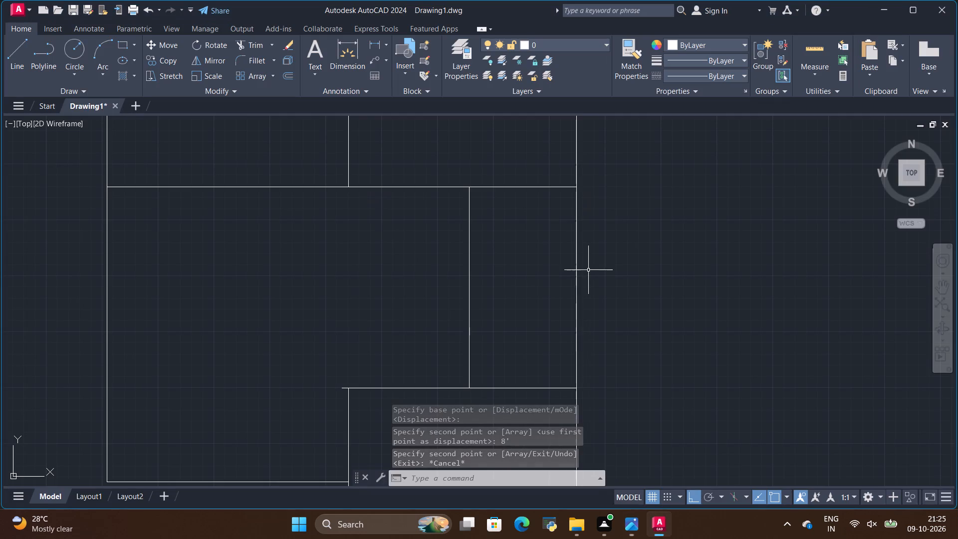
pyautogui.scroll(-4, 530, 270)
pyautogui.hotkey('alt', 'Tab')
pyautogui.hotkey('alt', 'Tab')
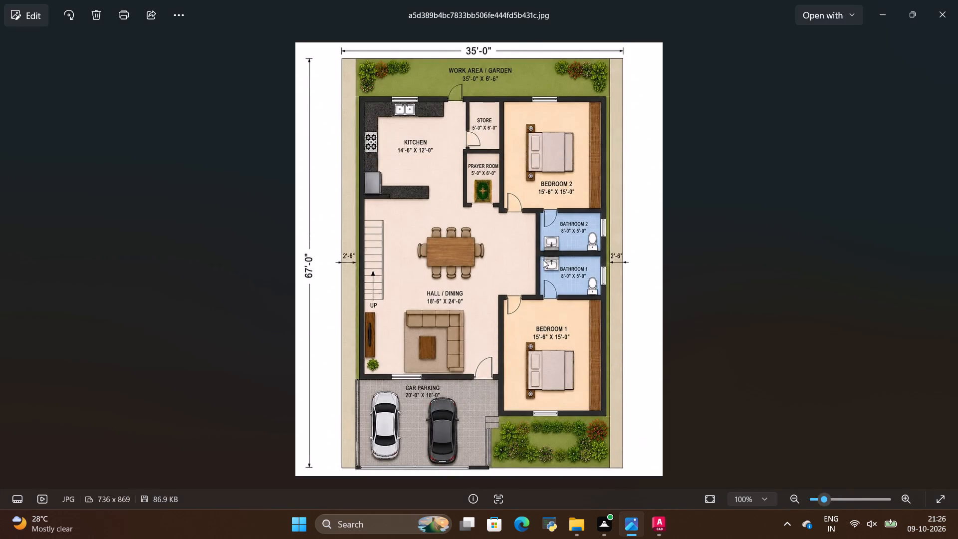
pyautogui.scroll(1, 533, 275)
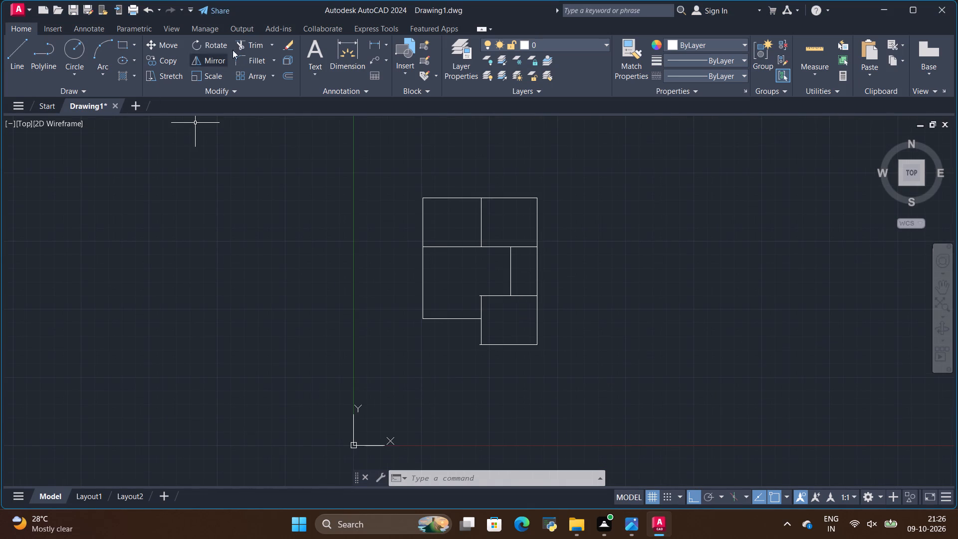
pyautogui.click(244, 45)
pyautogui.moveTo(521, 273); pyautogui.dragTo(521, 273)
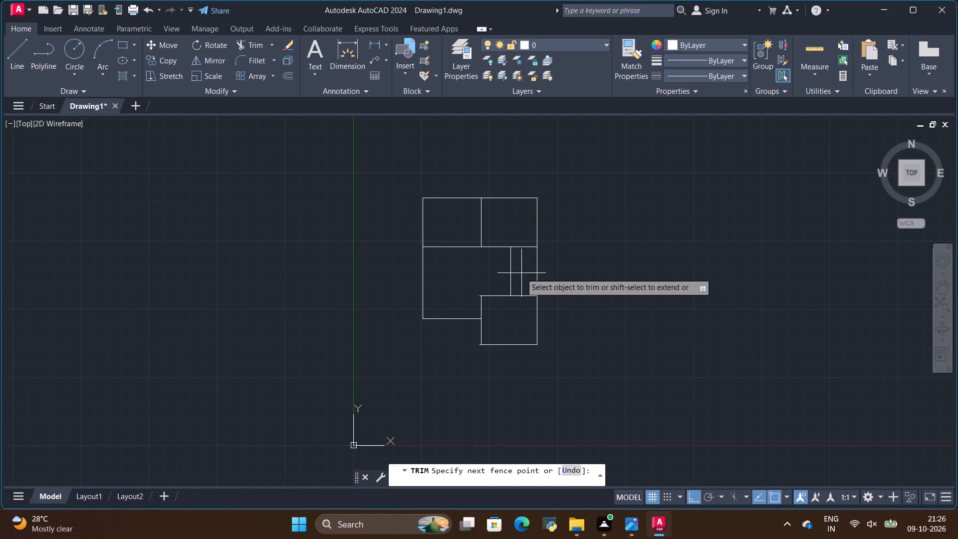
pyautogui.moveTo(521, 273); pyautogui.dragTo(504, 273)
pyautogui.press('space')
# Copy the middle bay's right edge line 9' to the left as the bathrooms' inner wall.
pyautogui.click(536, 273)
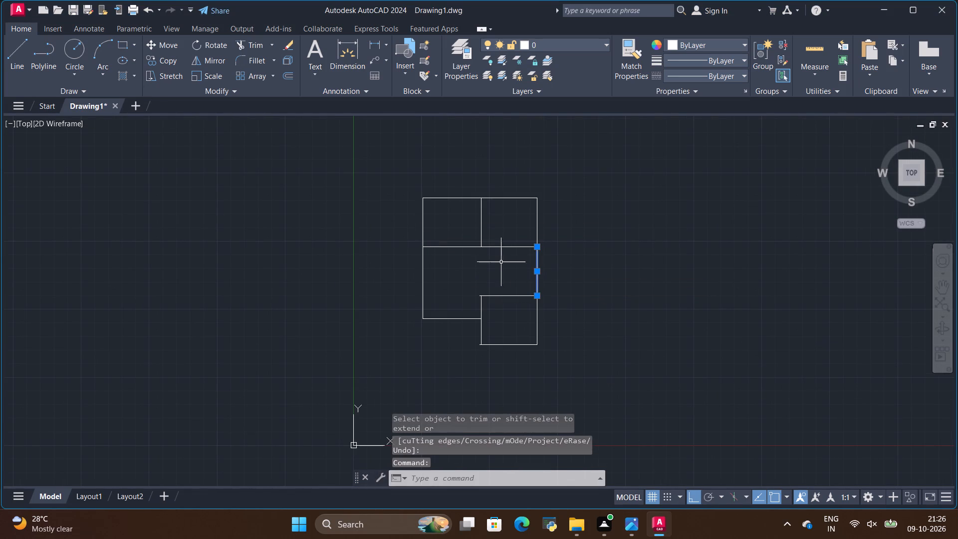
pyautogui.click(164, 59)
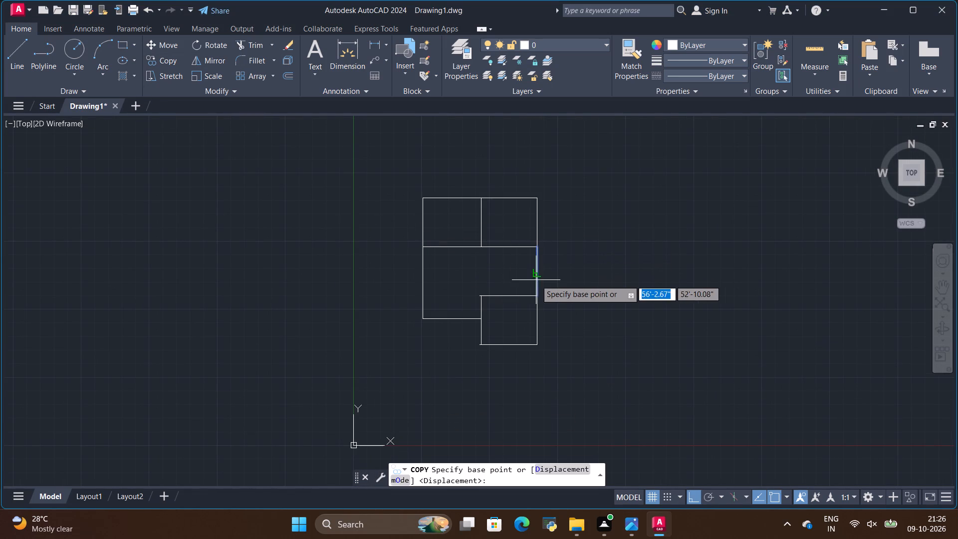
pyautogui.click(536, 275)
pyautogui.press('BackSpace')
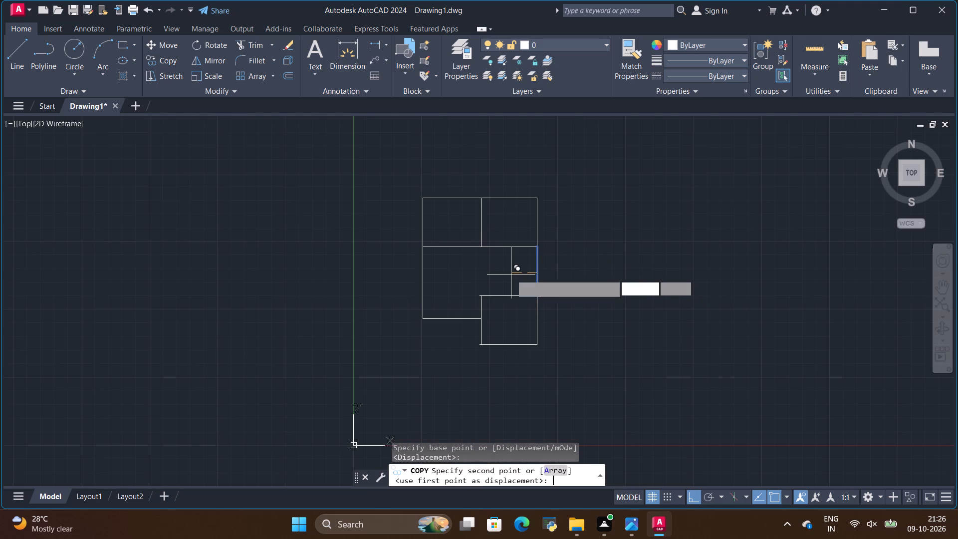
pyautogui.write("9'")
pyautogui.press('Return')
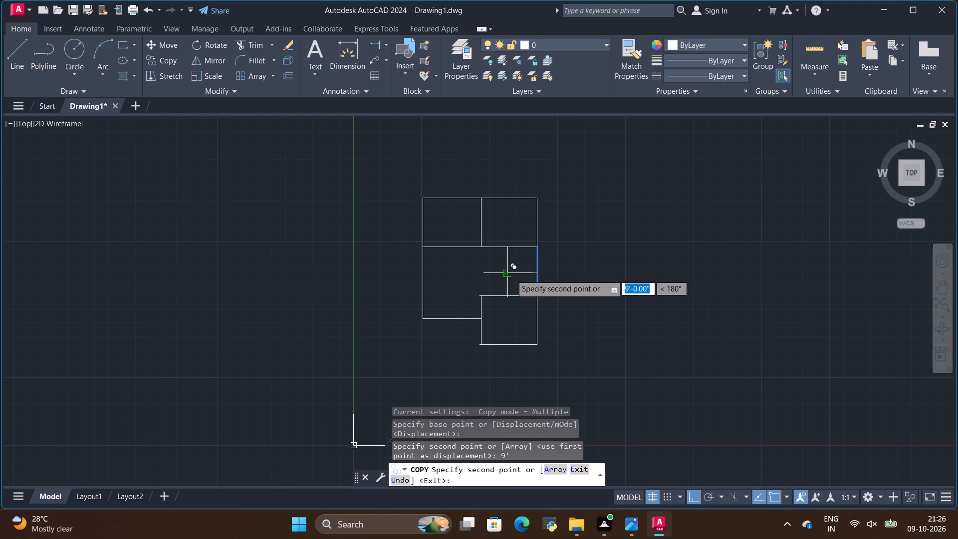
pyautogui.press('Escape')
# Draw a horizontal line along the upper bedroom's lower wall from the bathrooms' inner wall to the right edge.
pyautogui.scroll(3, 513, 271)
pyautogui.scroll(-2, 514, 267)
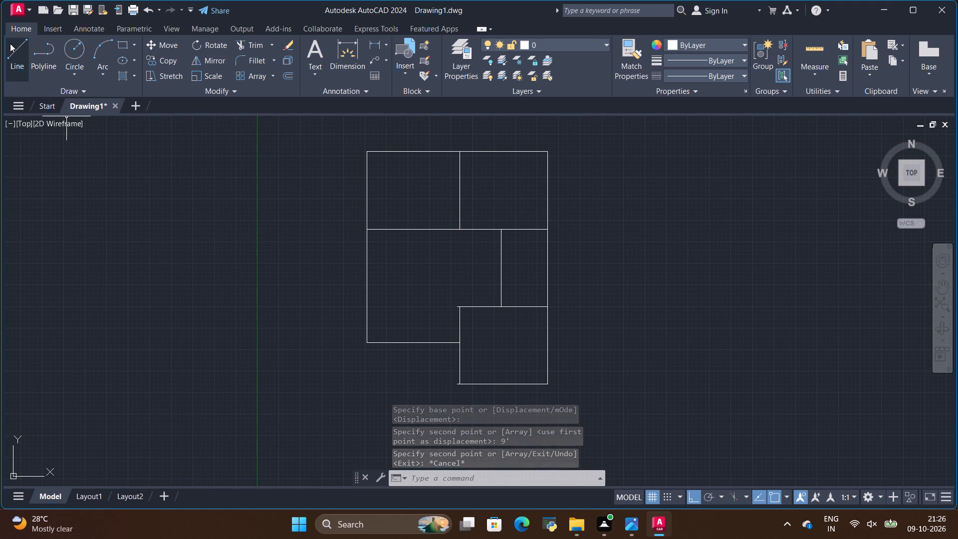
pyautogui.click(10, 43)
pyautogui.click(504, 231)
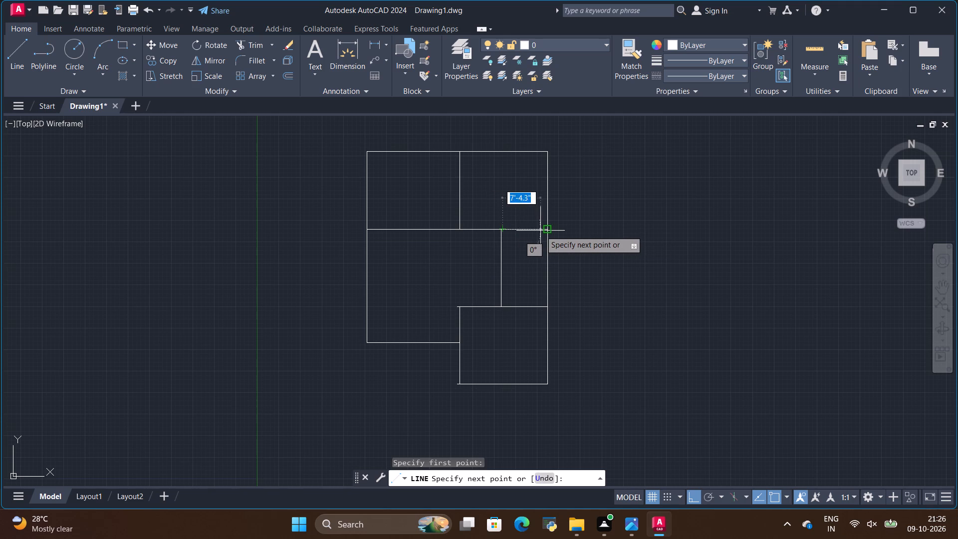
pyautogui.click(545, 230)
pyautogui.press('Escape')
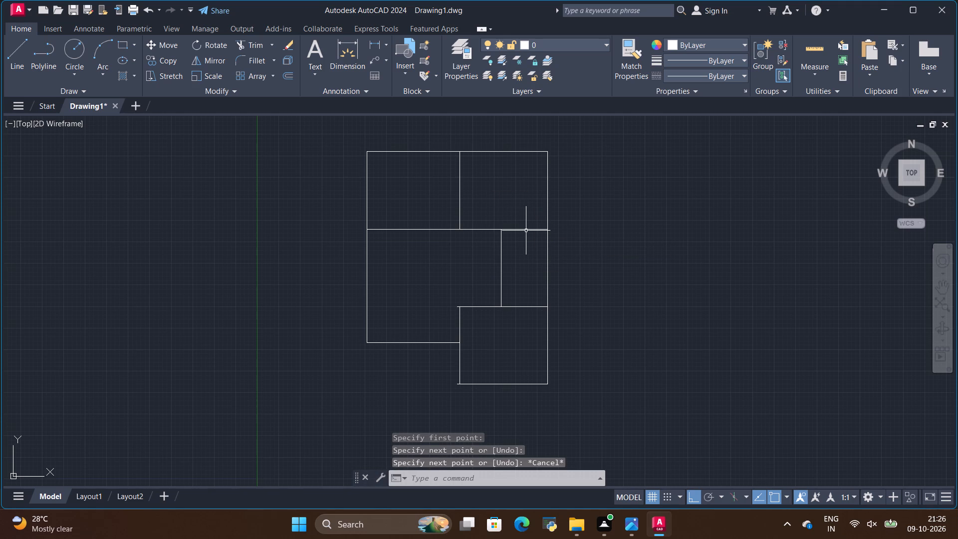
# Copy the bathrooms' upper wall line about 7'-5" straight down to divide the two bathrooms.
pyautogui.click(526, 228)
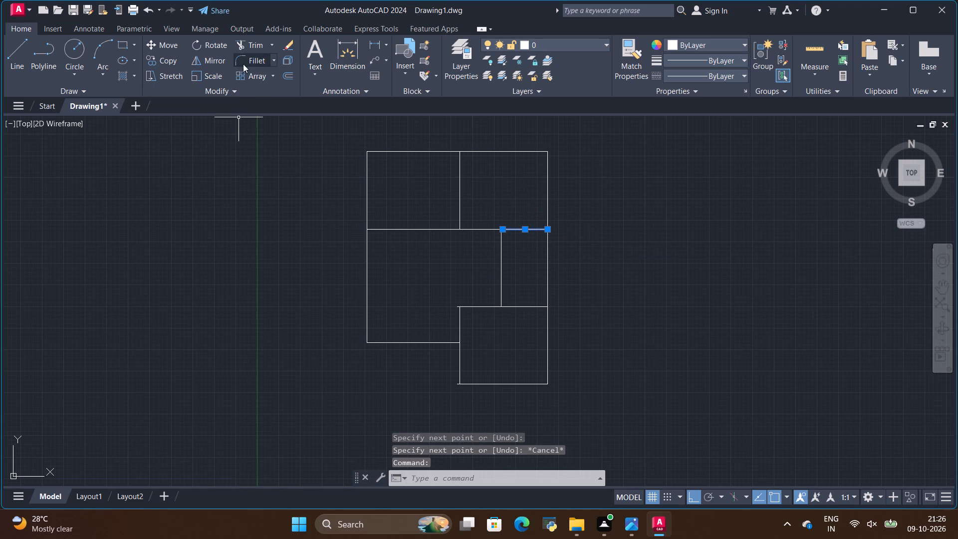
pyautogui.click(169, 62)
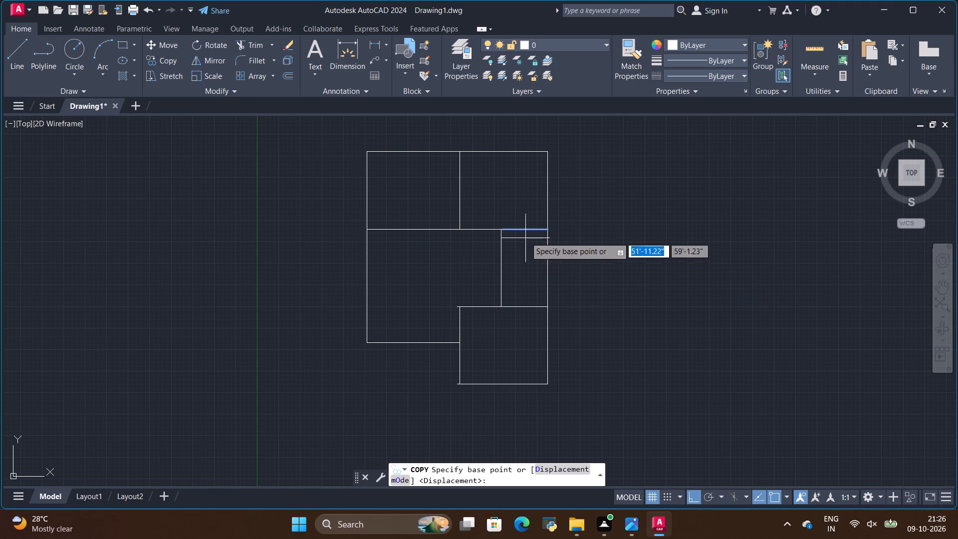
pyautogui.click(523, 229)
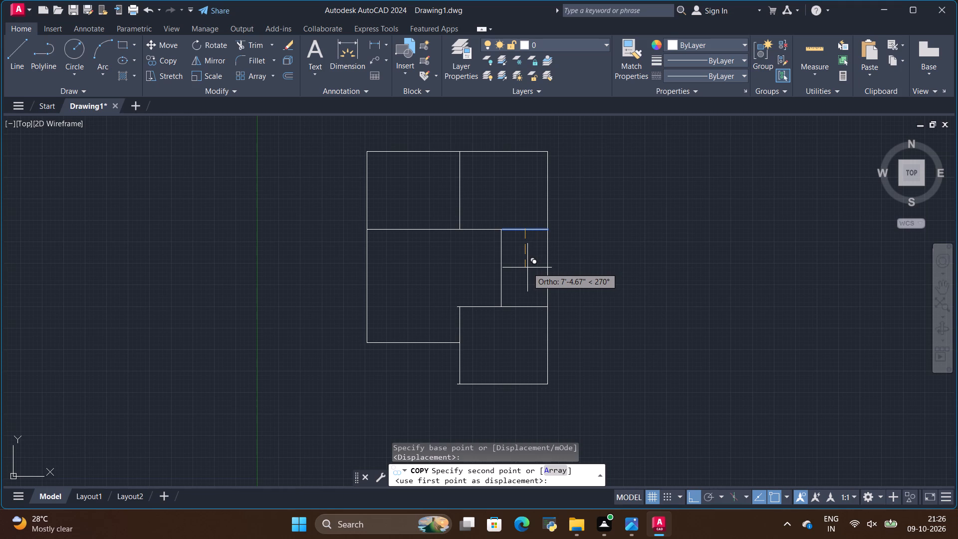
pyautogui.click(527, 268)
pyautogui.press('Escape')
pyautogui.scroll(1, 518, 279)
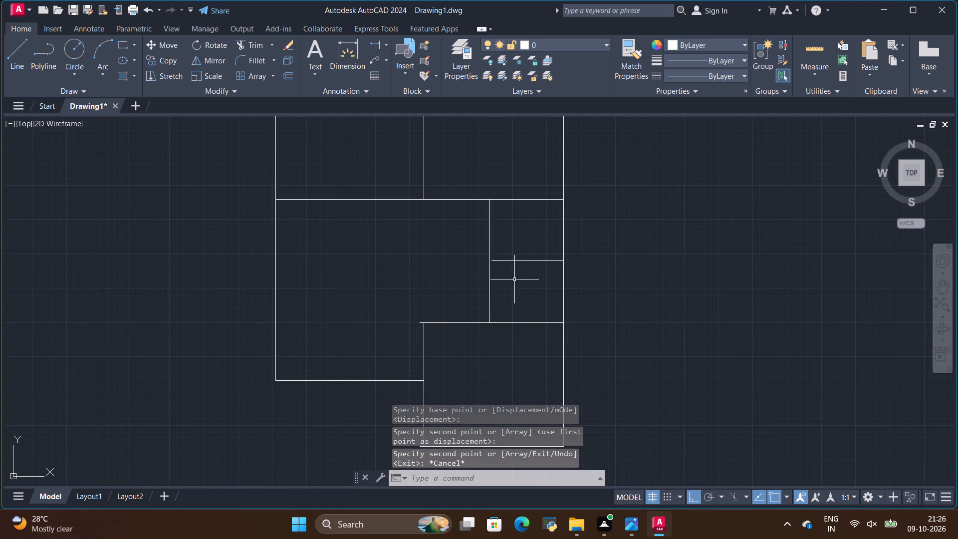
pyautogui.scroll(-3, 494, 273)
pyautogui.scroll(1, 455, 265)
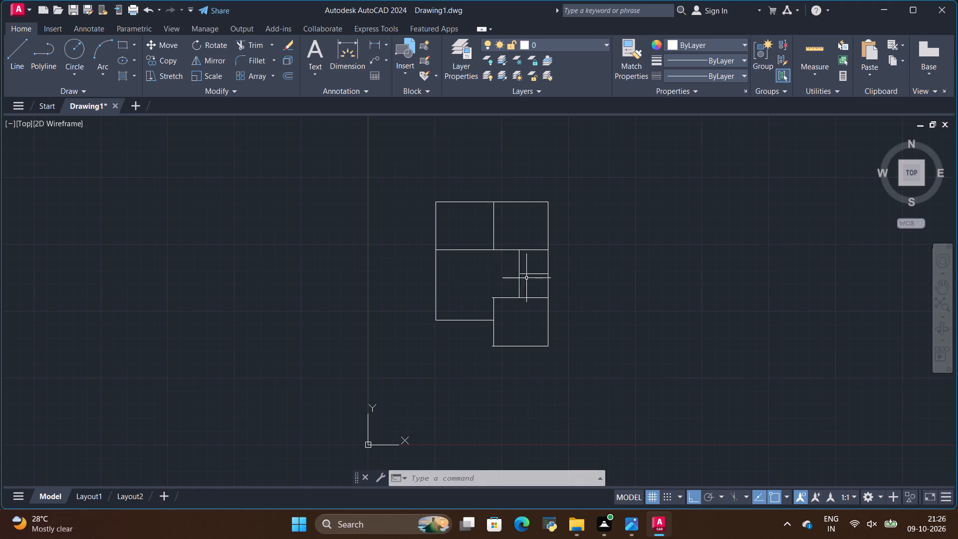
# Copy the plan's left outer wall line 6" to the right to give the wall its thickness.
pyautogui.click(436, 297)
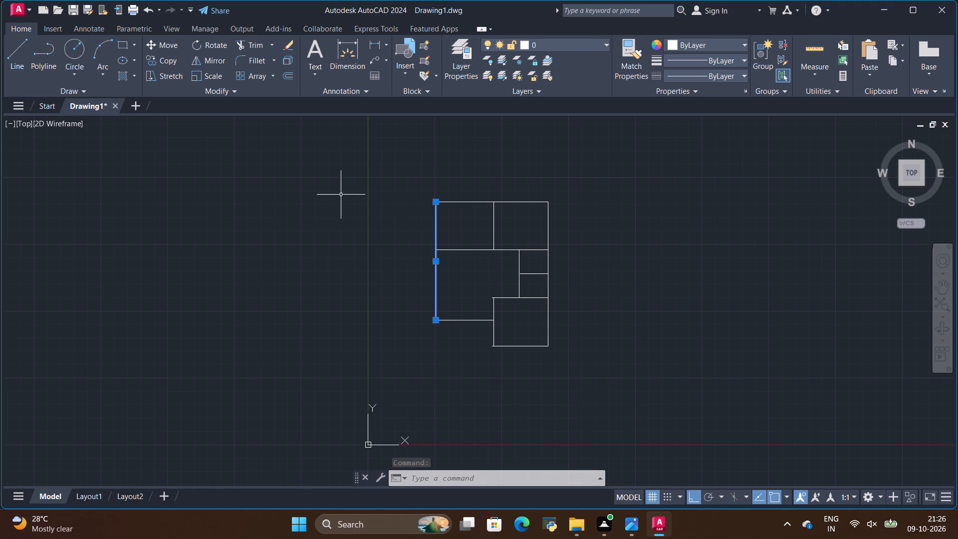
pyautogui.click(165, 62)
pyautogui.click(437, 263)
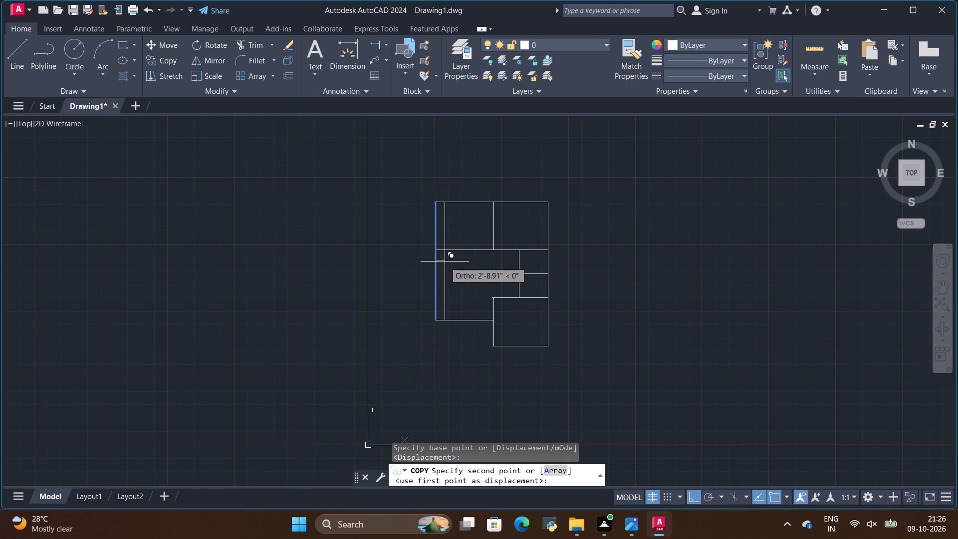
pyautogui.press('BackSpace')
pyautogui.press('6')
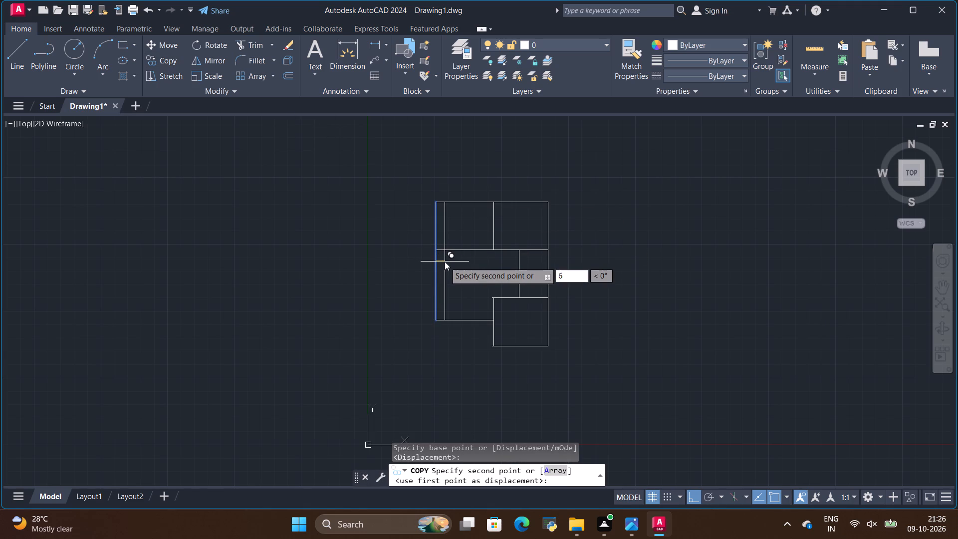
pyautogui.hotkey('shift', '"')
pyautogui.press('Return')
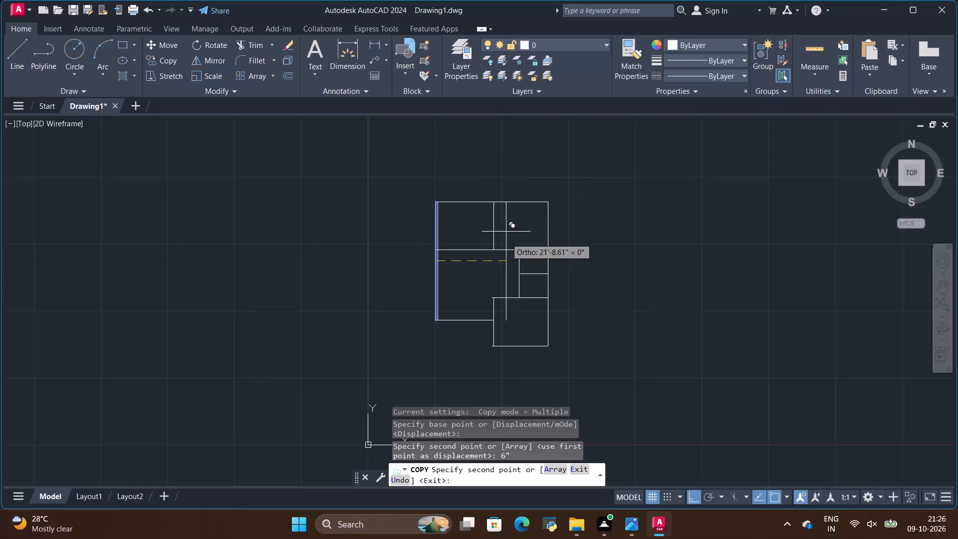
pyautogui.press('Escape')
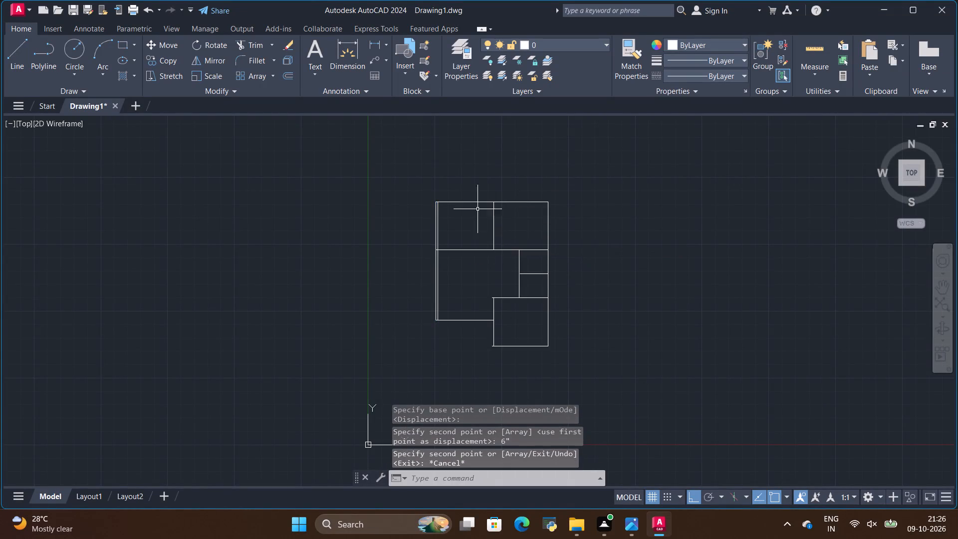
# Copy the top outer line, both upper-room lower wall lines, the bathroom divider and the lower bedroom's top line 6" downward.
pyautogui.scroll(1, 480, 206)
pyautogui.click(487, 199)
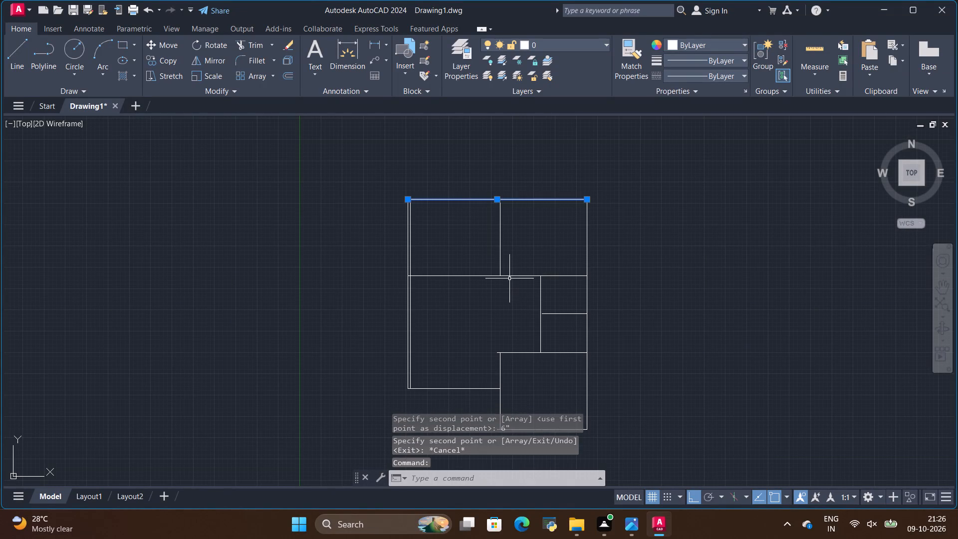
pyautogui.click(510, 276)
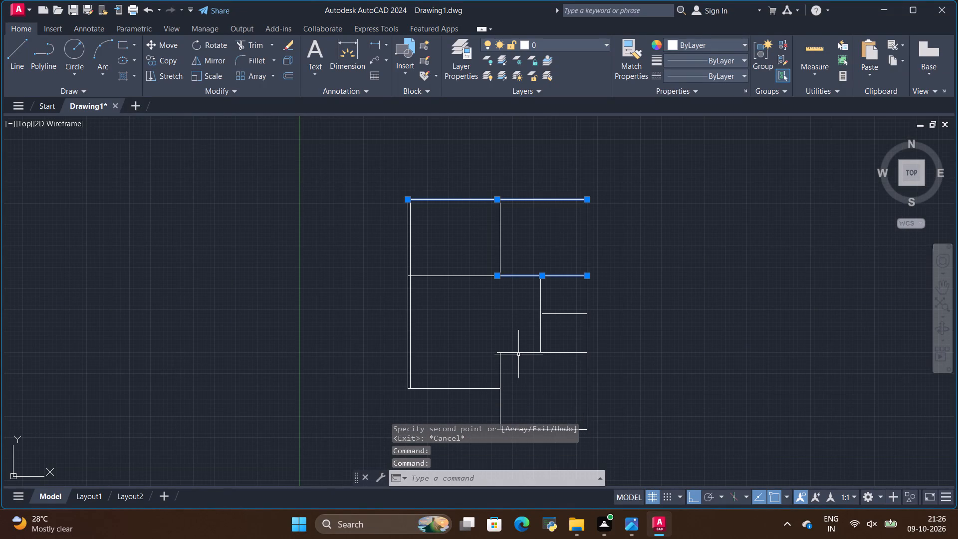
pyautogui.click(518, 354)
pyautogui.click(557, 314)
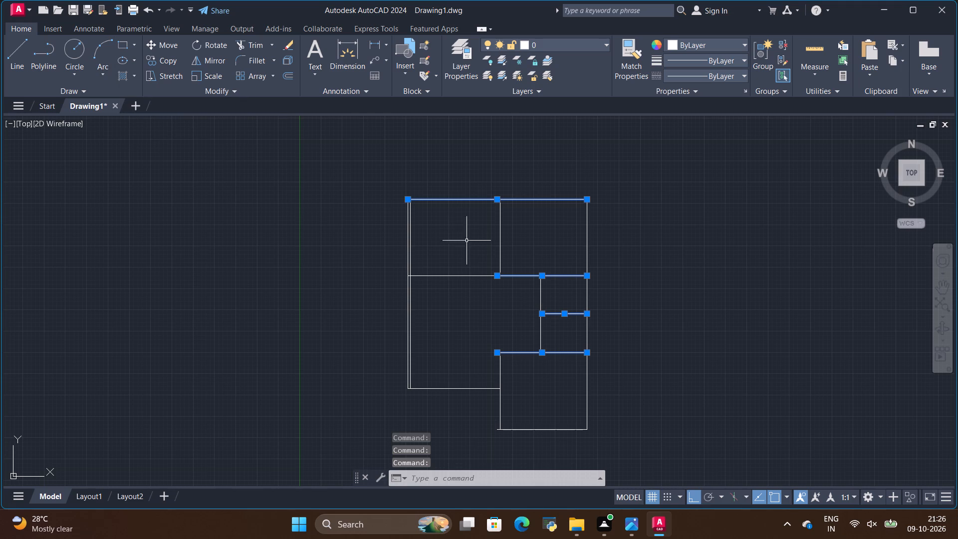
pyautogui.click(474, 277)
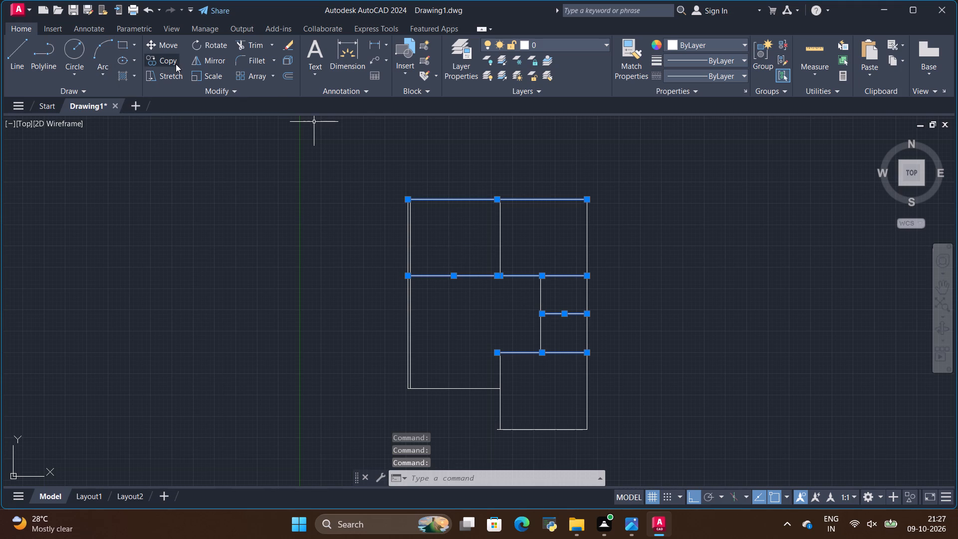
pyautogui.click(170, 64)
pyautogui.click(497, 275)
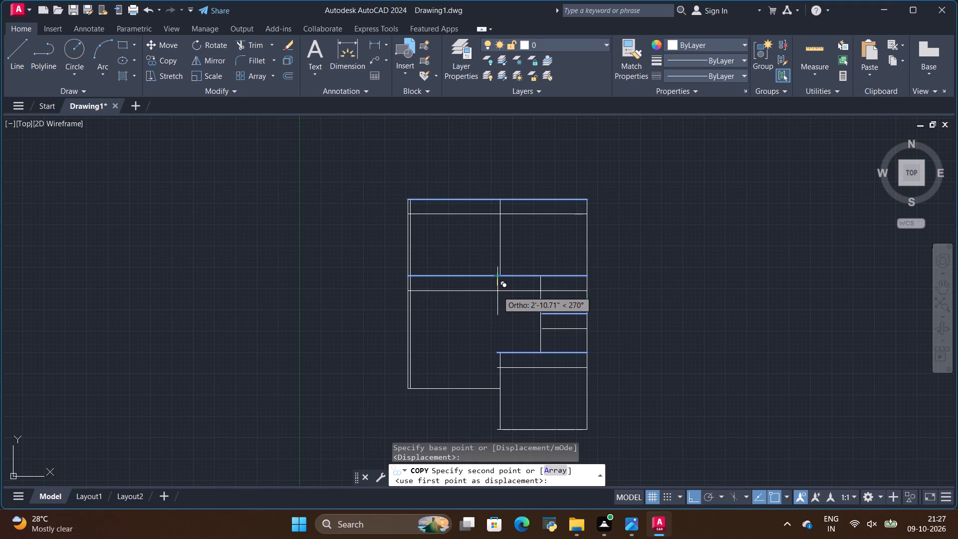
pyautogui.press('BackSpace')
pyautogui.press('6')
pyautogui.hotkey('shift', '"')
pyautogui.press('Return')
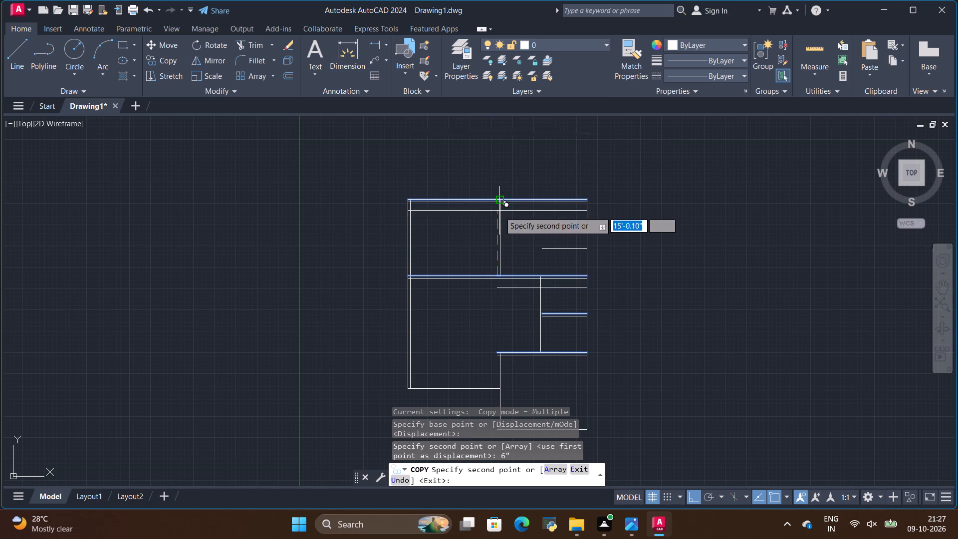
pyautogui.press('Escape')
# Copy the right outer wall line, the upper rooms' dividing line and the lower bedroom's left line 6" to the left.
pyautogui.scroll(-2, 580, 262)
pyautogui.scroll(2, 570, 344)
pyautogui.scroll(-3, 592, 259)
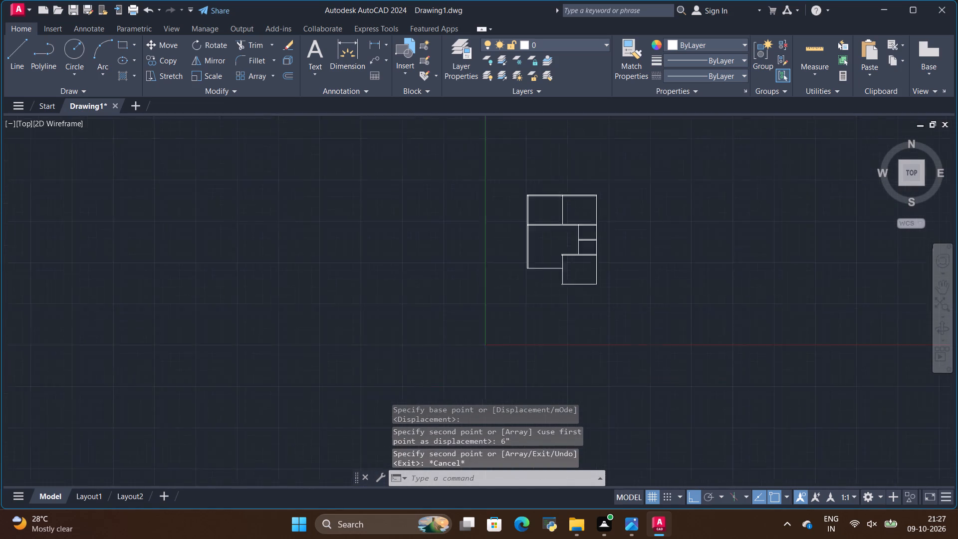
pyautogui.scroll(2, 603, 200)
pyautogui.scroll(-1, 626, 226)
pyautogui.scroll(1, 586, 325)
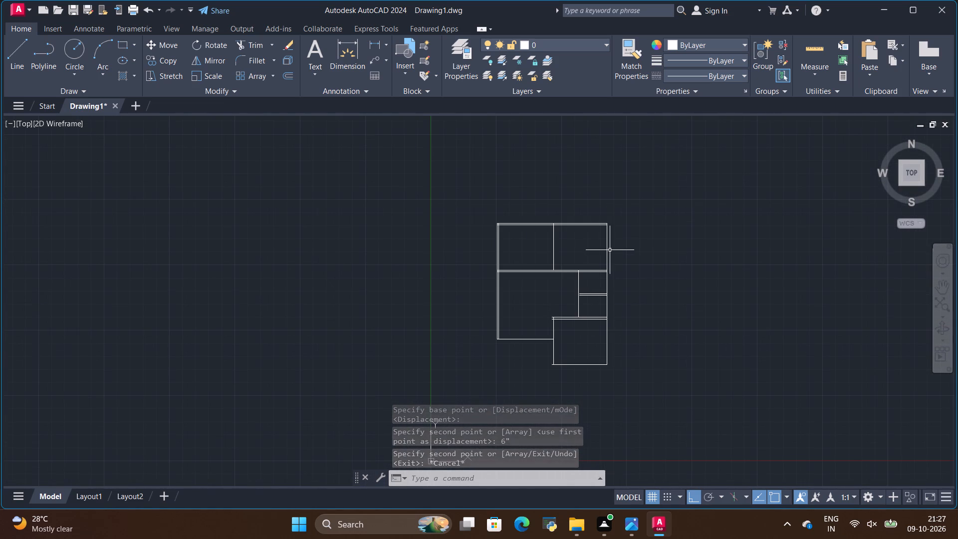
pyautogui.click(606, 246)
pyautogui.scroll(2, 599, 281)
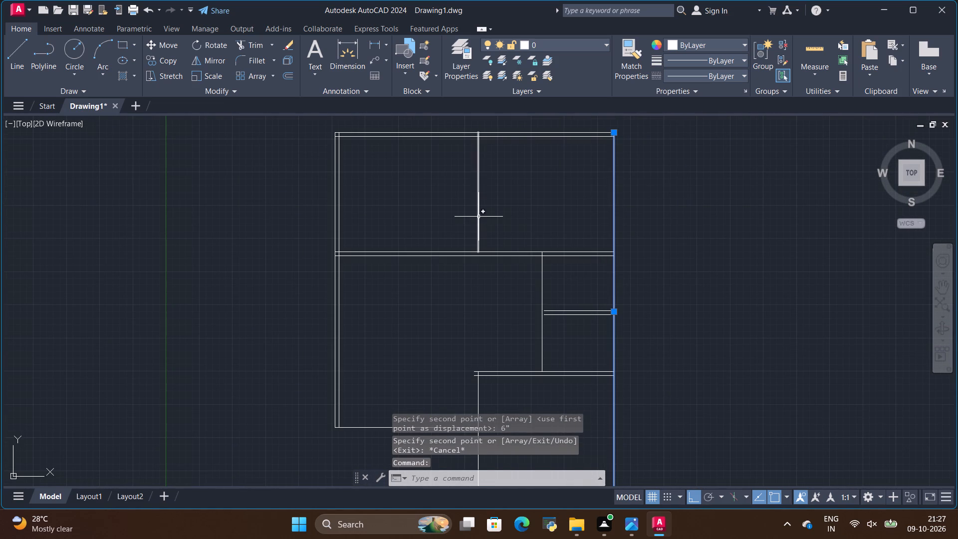
pyautogui.click(478, 217)
pyautogui.click(479, 401)
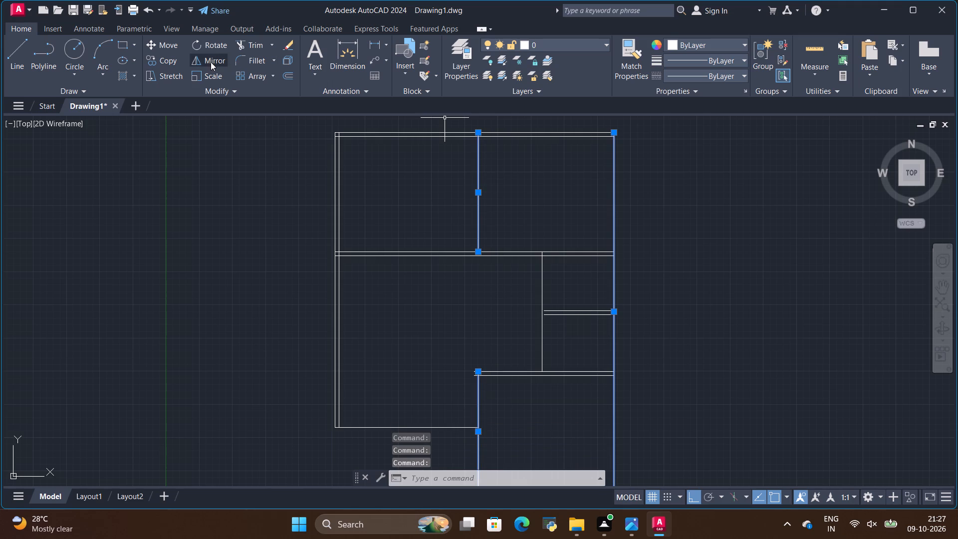
pyautogui.click(172, 62)
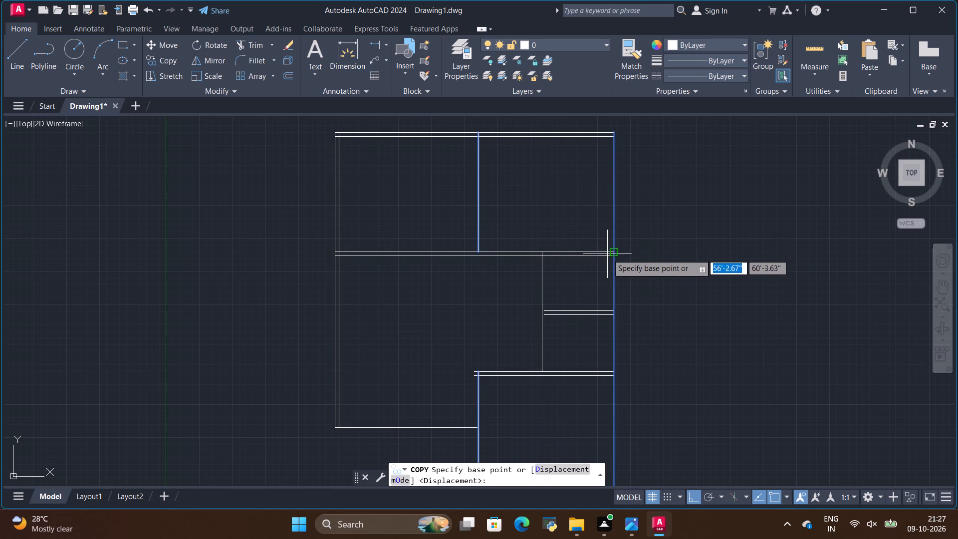
pyautogui.click(611, 252)
pyautogui.press('BackSpace')
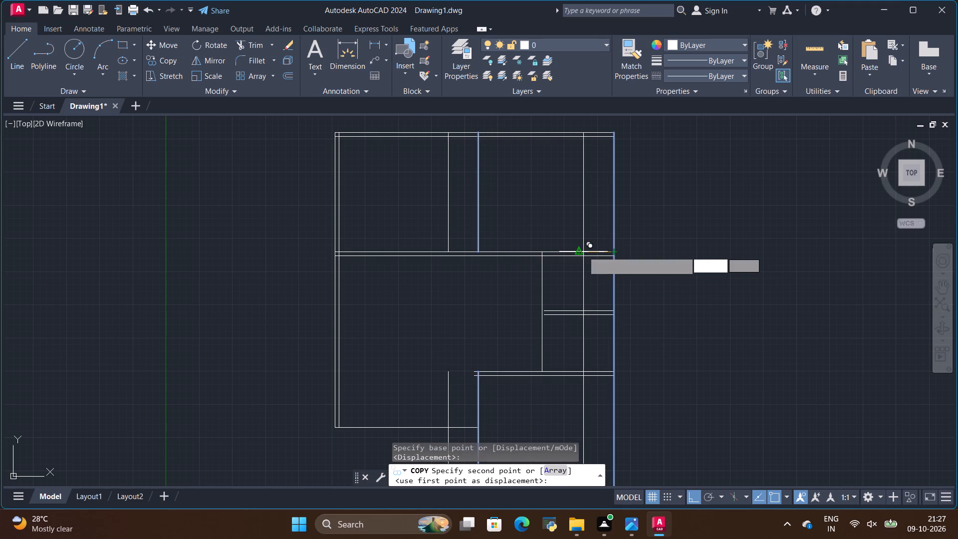
pyautogui.press('6')
pyautogui.hotkey('shift', '"')
pyautogui.press('Return')
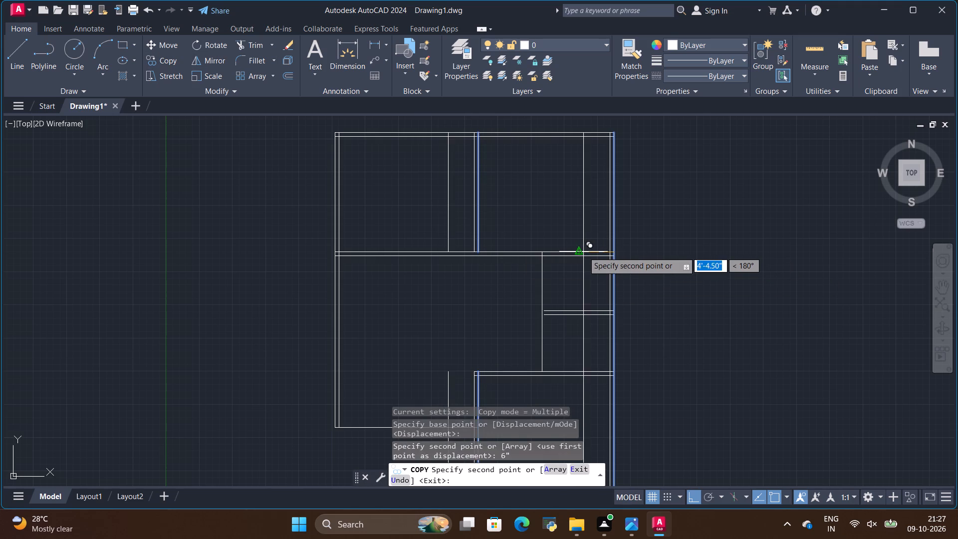
pyautogui.press('Escape')
# Copy the bathrooms' inner vertical wall line 6" to the left.
pyautogui.scroll(-3, 613, 101)
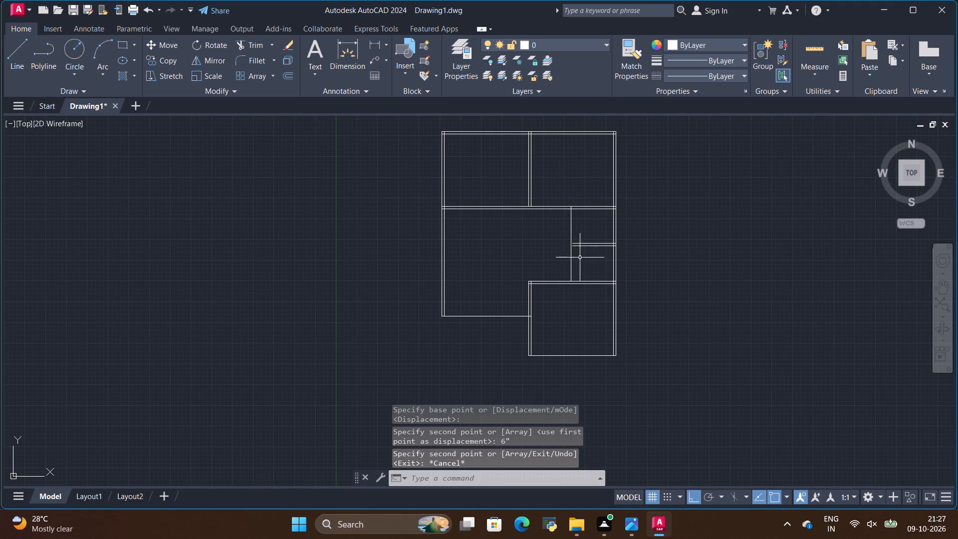
pyautogui.click(571, 266)
pyautogui.click(162, 62)
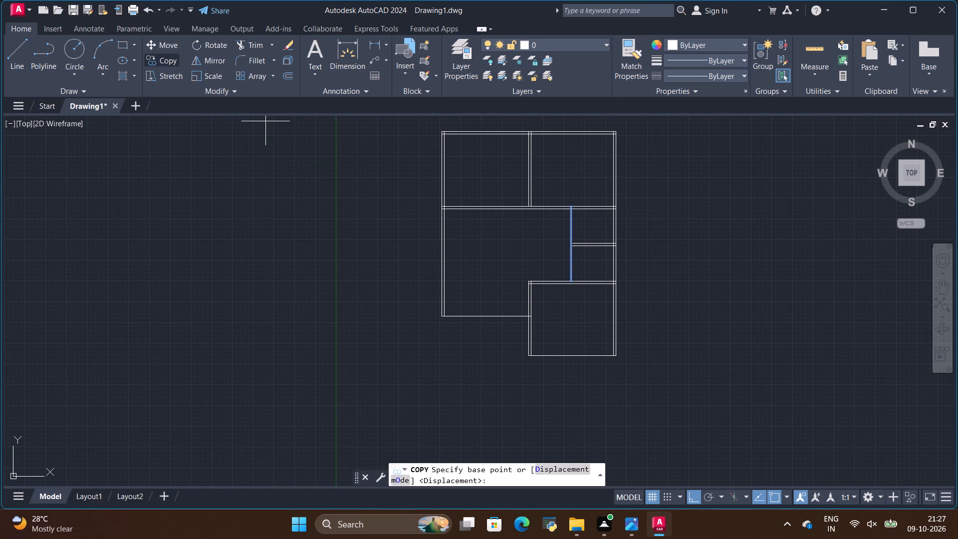
pyautogui.click(569, 278)
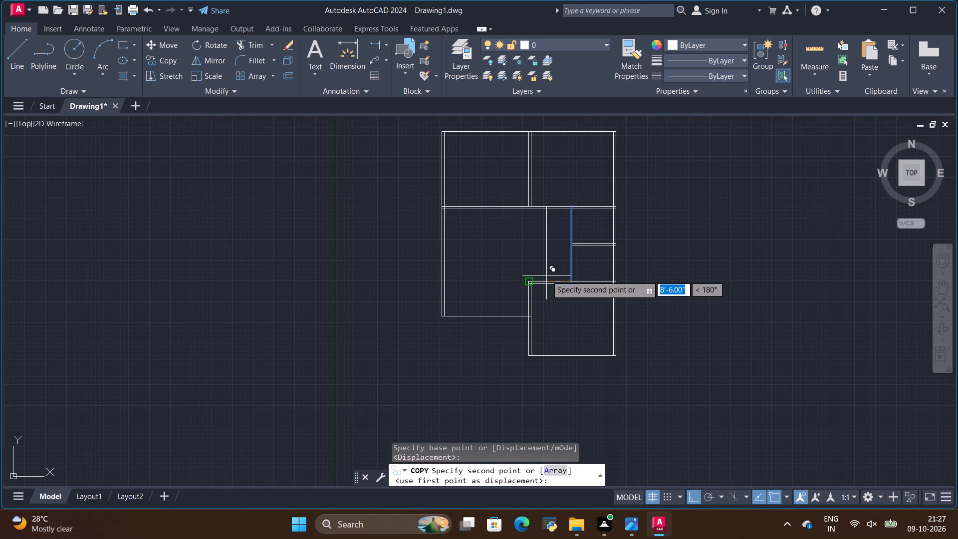
pyautogui.press('BackSpace')
pyautogui.press('6')
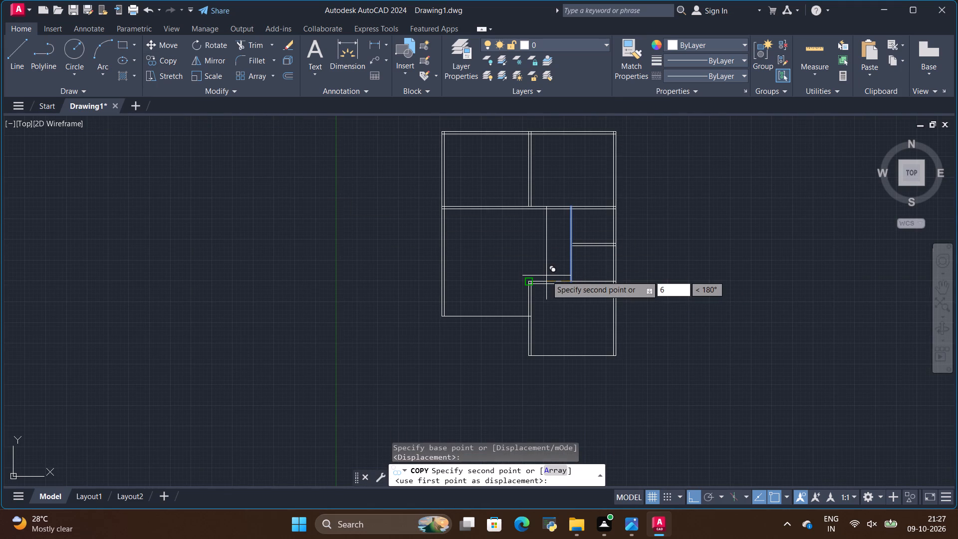
pyautogui.hotkey('shift', '"')
pyautogui.press('Return')
pyautogui.press('Escape')
# Copy the hall's bottom wall line 6" upward.
pyautogui.scroll(-1, 547, 275)
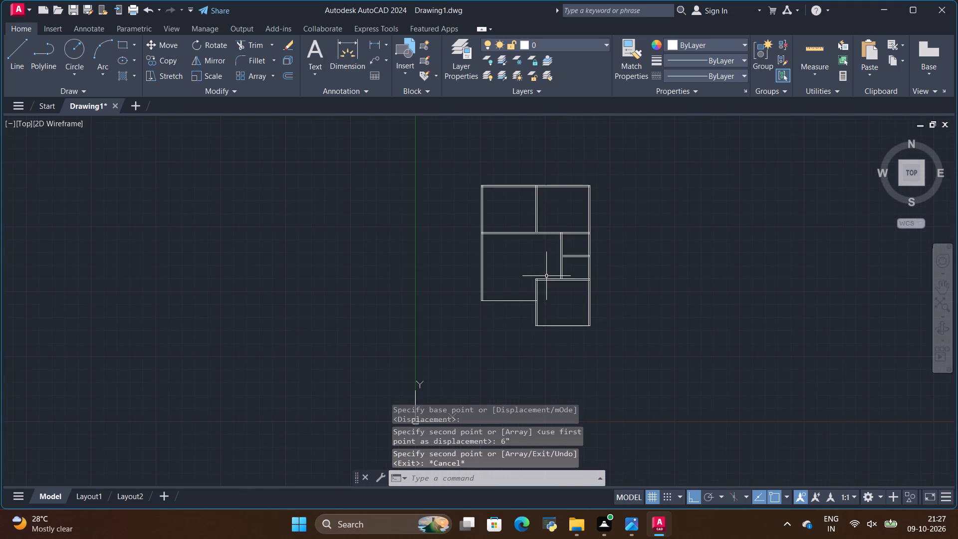
pyautogui.scroll(1, 499, 313)
pyautogui.click(507, 295)
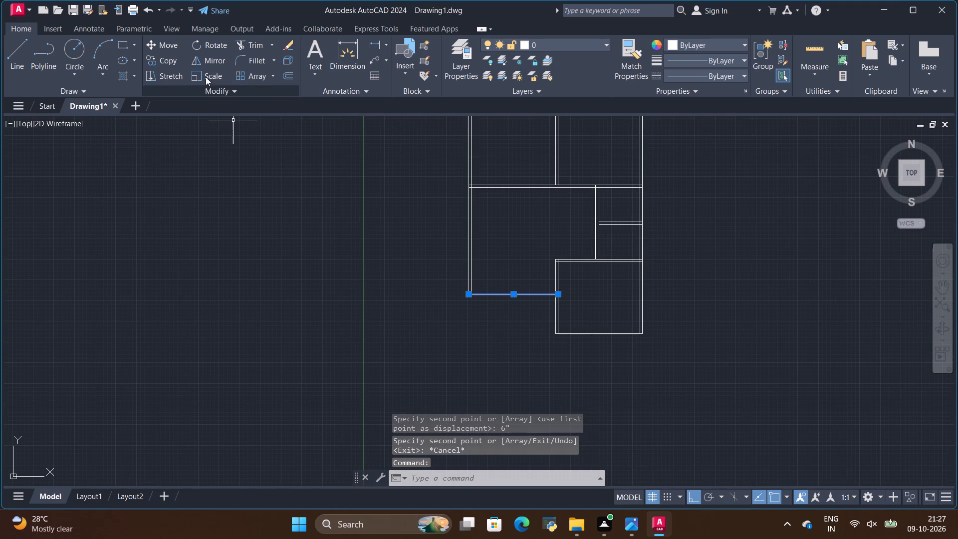
pyautogui.click(174, 59)
pyautogui.click(517, 295)
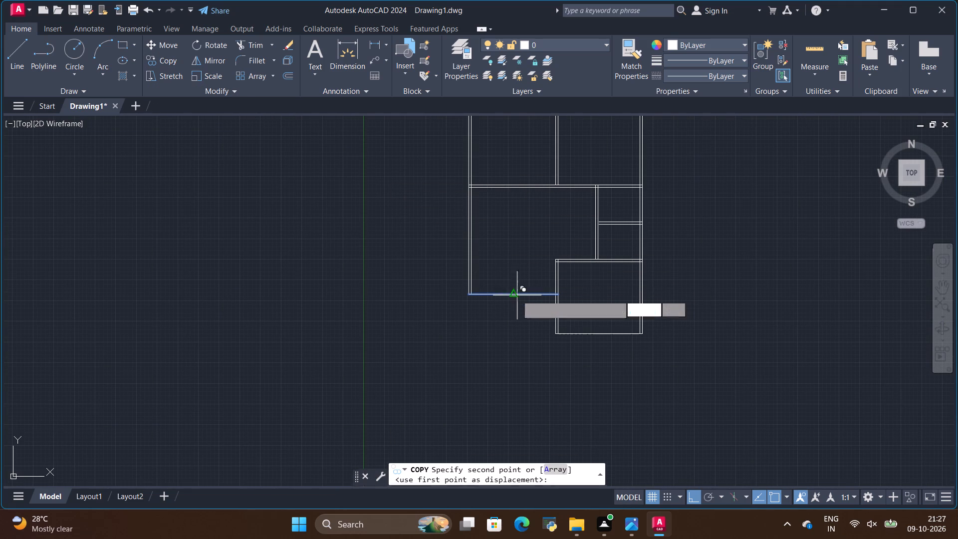
pyautogui.press('BackSpace')
pyautogui.press('6')
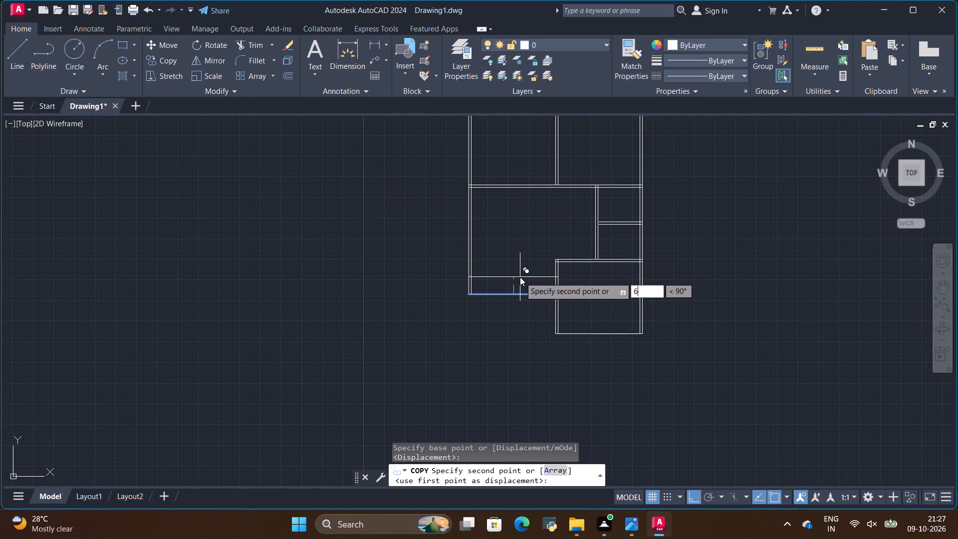
pyautogui.hotkey('shift', '"')
pyautogui.press('Return')
pyautogui.press('Escape')
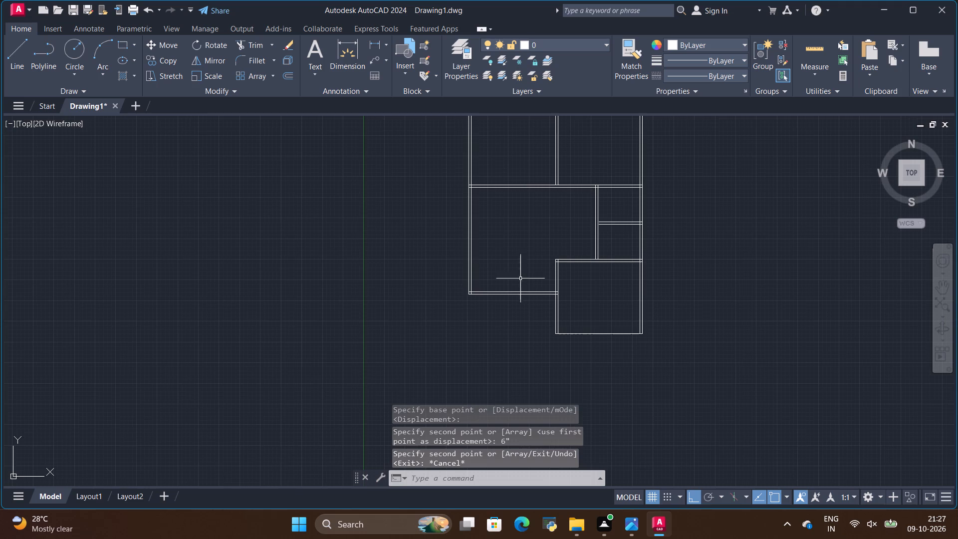
# Copy the lower bedroom's bottom wall line 6" upward.
pyautogui.scroll(-4, 526, 268)
pyautogui.scroll(3, 540, 234)
pyautogui.scroll(-2, 580, 221)
pyautogui.scroll(4, 566, 258)
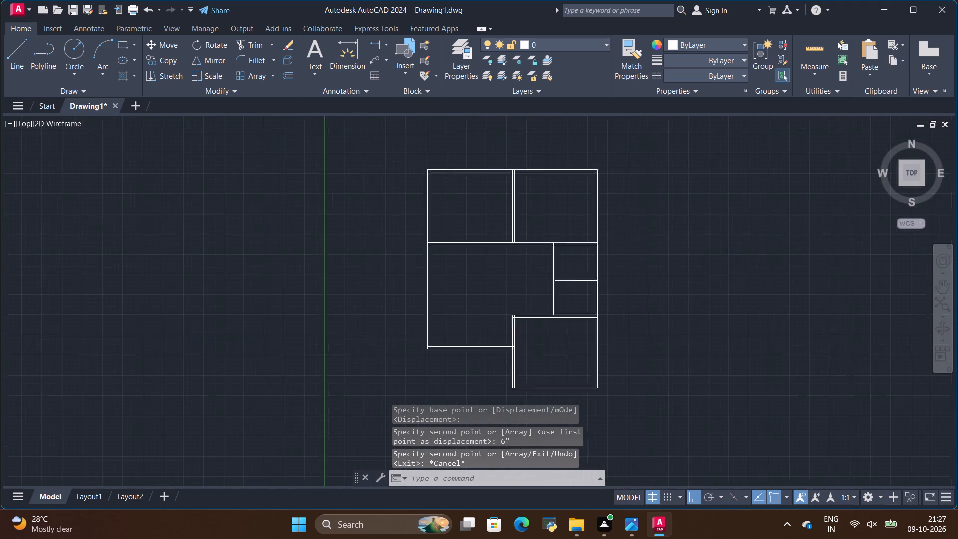
pyautogui.scroll(-1, 519, 276)
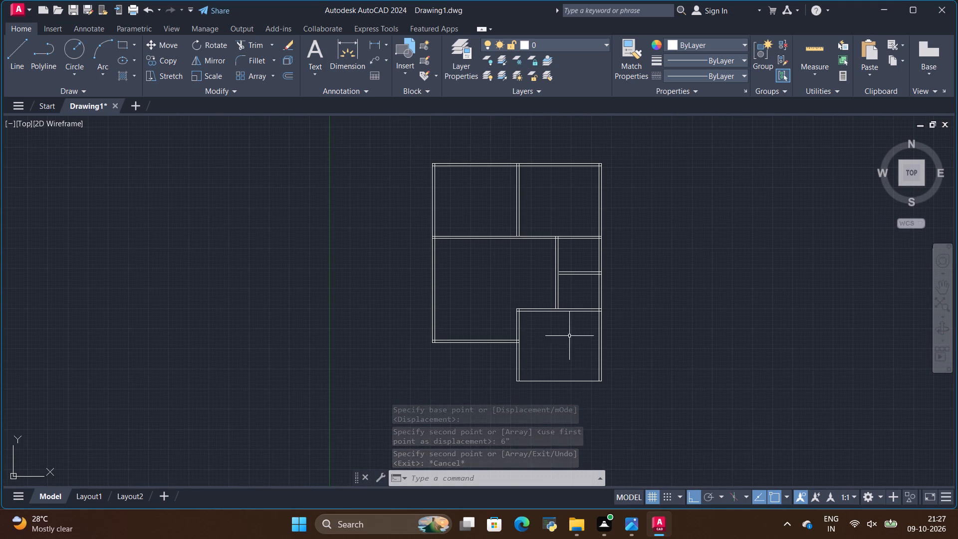
pyautogui.click(577, 380)
pyautogui.click(166, 61)
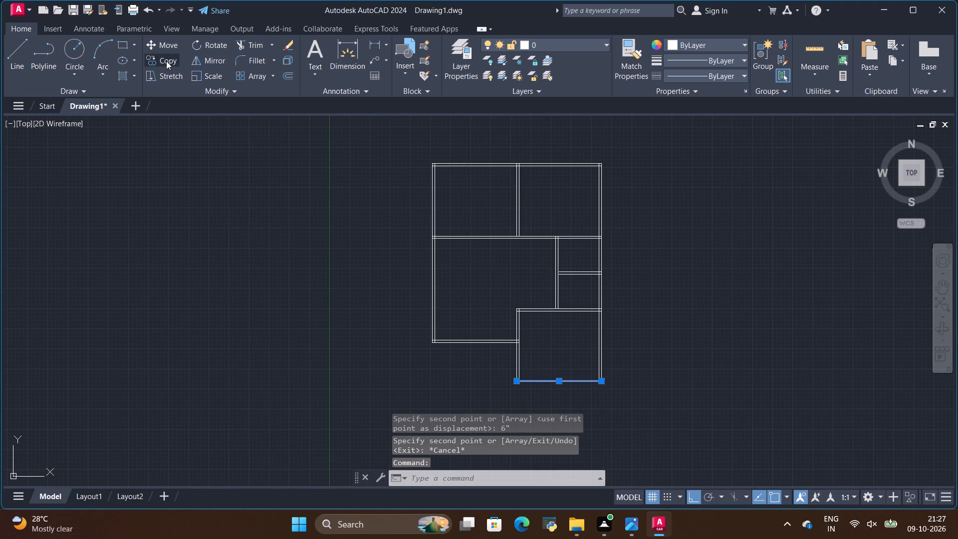
pyautogui.click(515, 383)
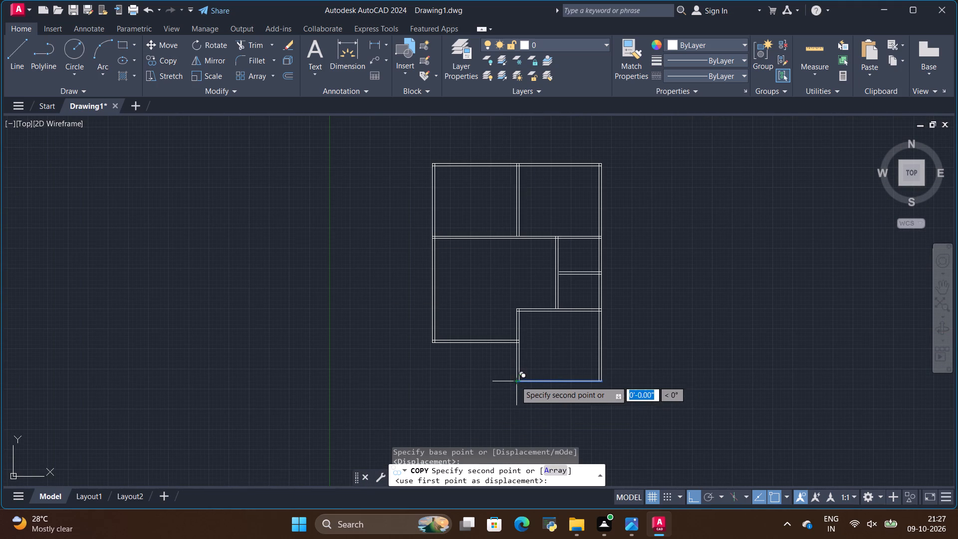
pyautogui.press('BackSpace')
pyautogui.press('6')
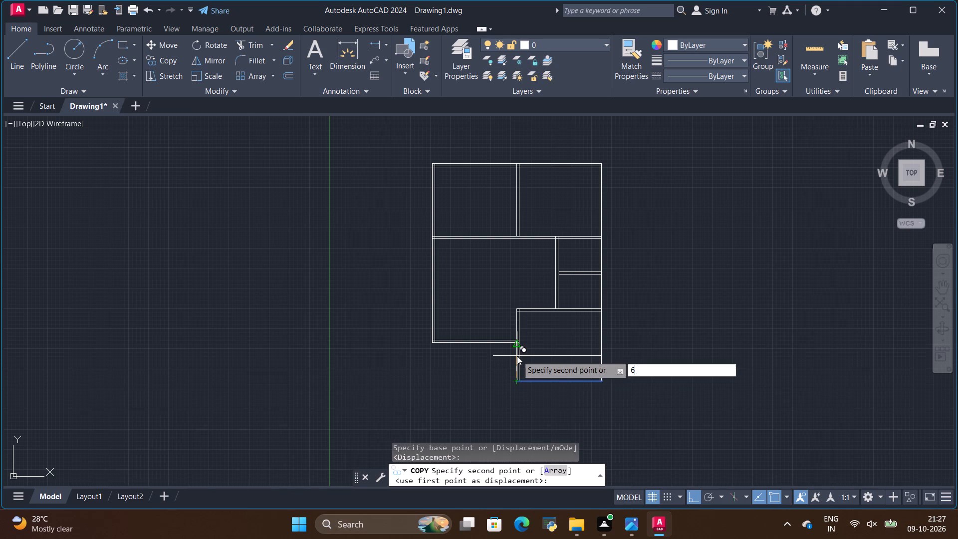
pyautogui.hotkey('shift', '"')
pyautogui.press('Return')
pyautogui.press('Escape')
# Review the double-line wall layout and compare it with the floor plan reference image in the photo viewer.
pyautogui.scroll(-1, 543, 349)
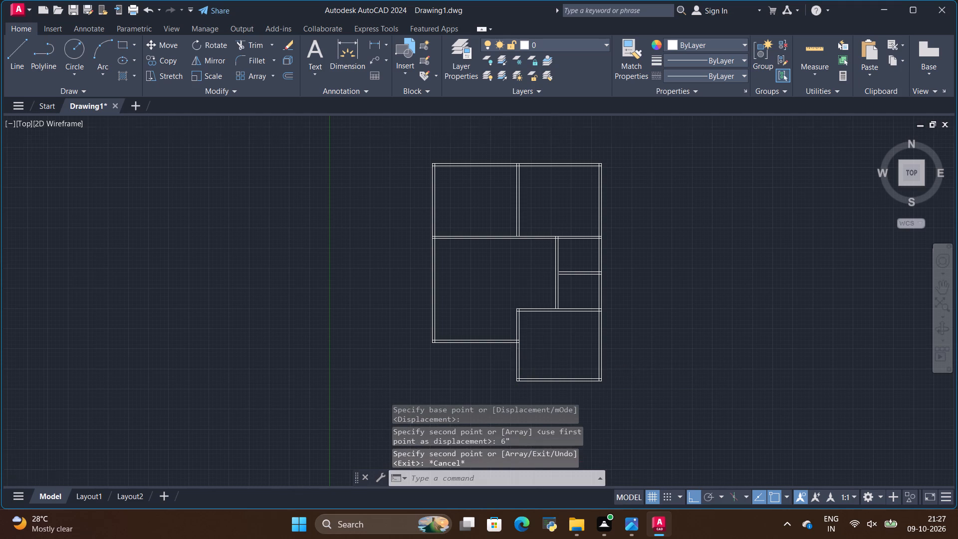
pyautogui.scroll(-2, 544, 349)
pyautogui.scroll(4, 566, 368)
pyautogui.scroll(-1, 578, 365)
pyautogui.scroll(3, 526, 325)
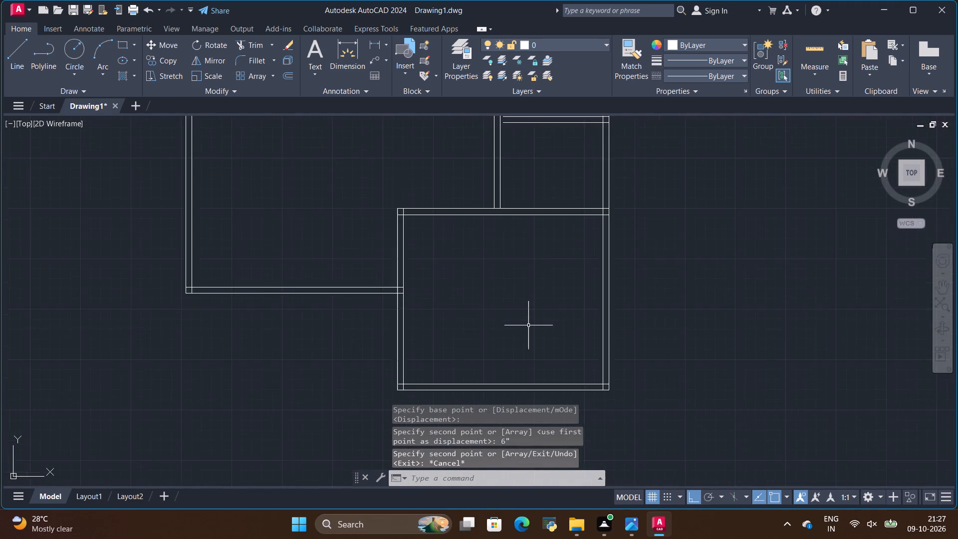
pyautogui.scroll(2, 528, 325)
pyautogui.scroll(-4, 670, 368)
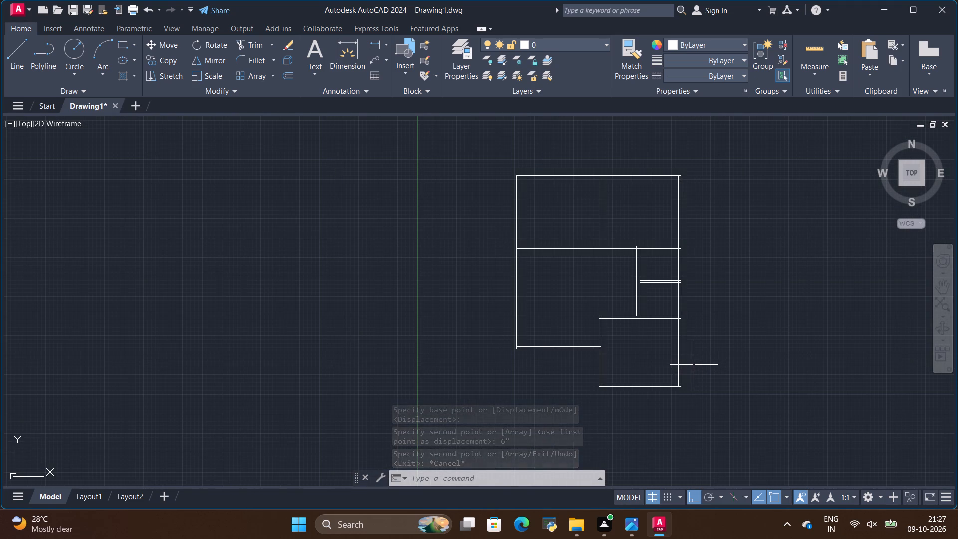
pyautogui.hotkey('alt', 'Tab')
pyautogui.hotkey('alt', 'Tab')
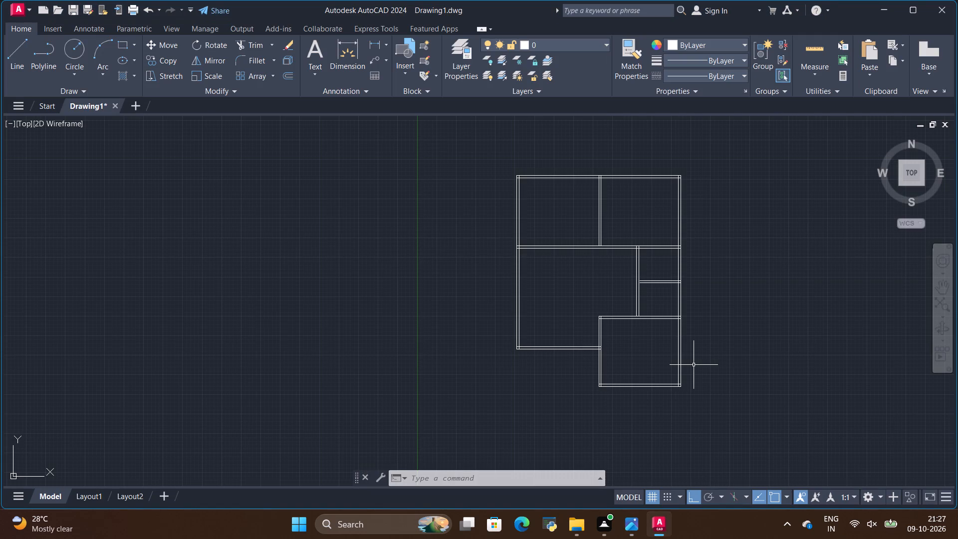
pyautogui.hotkey('alt', 'Tab')
pyautogui.hotkey('alt', 'Tab')
pyautogui.hotkey('alt', 'Tab')
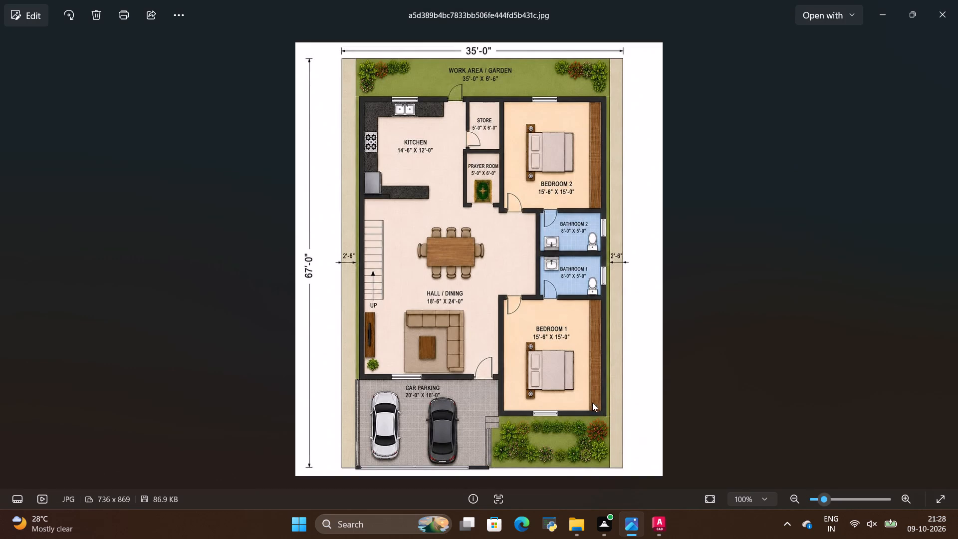
pyautogui.hotkey('alt', 'Tab')
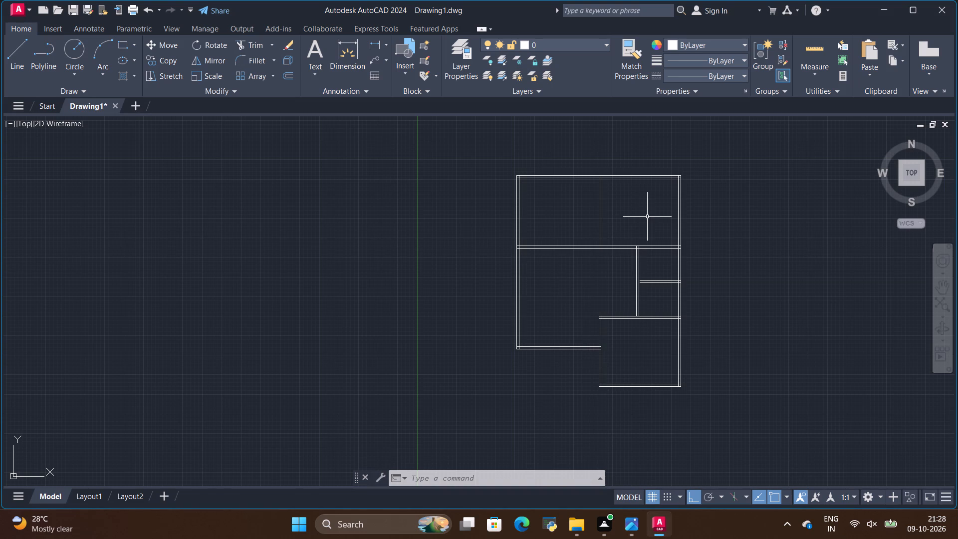
# Draw a line along the inner face of the upper-right bedroom's top wall, from the dividing wall to the right outer wall.
pyautogui.scroll(2, 605, 205)
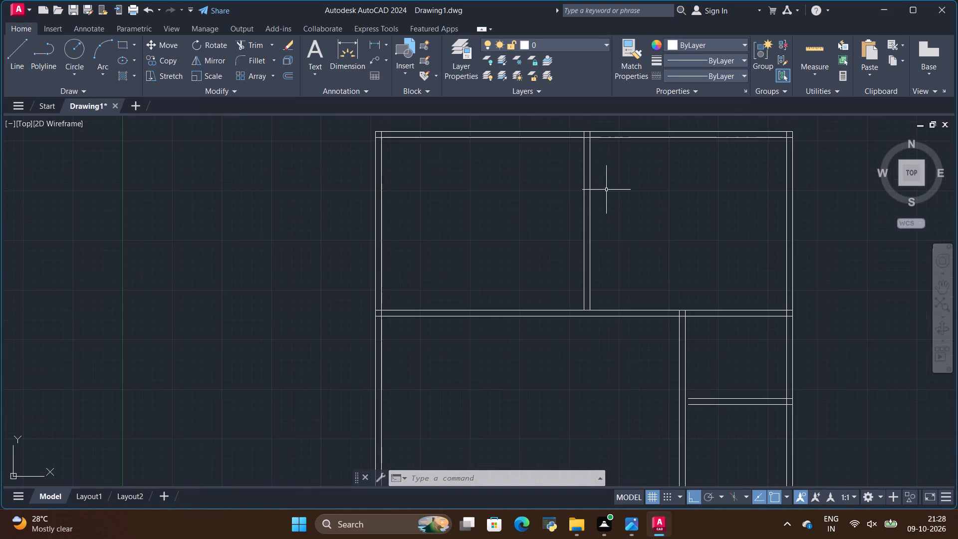
pyautogui.scroll(-3, 607, 194)
pyautogui.scroll(3, 620, 160)
pyautogui.scroll(1, 634, 207)
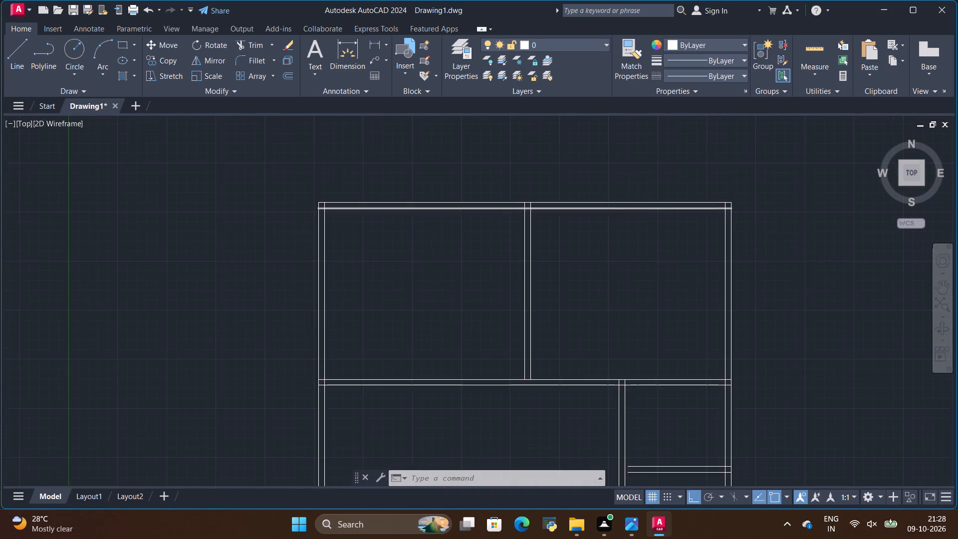
pyautogui.click(17, 55)
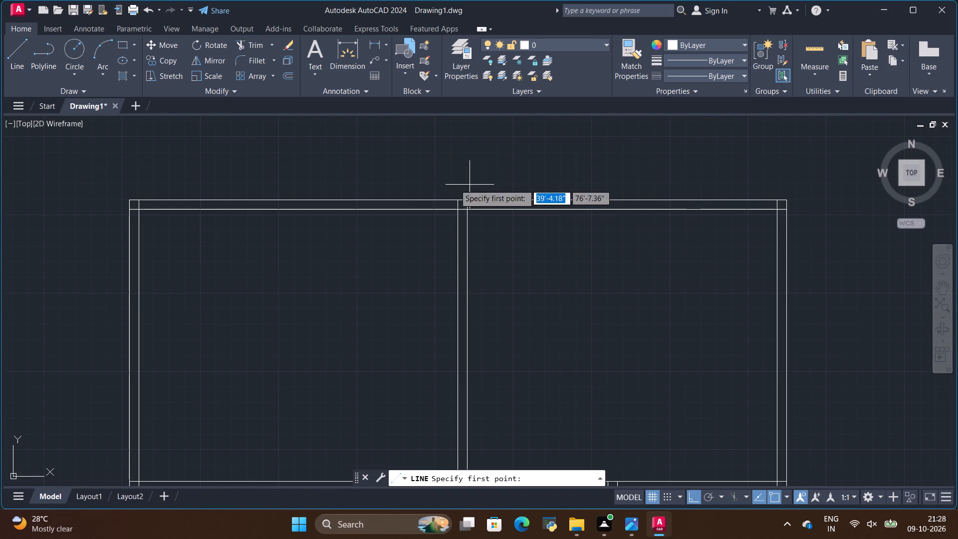
pyautogui.click(470, 207)
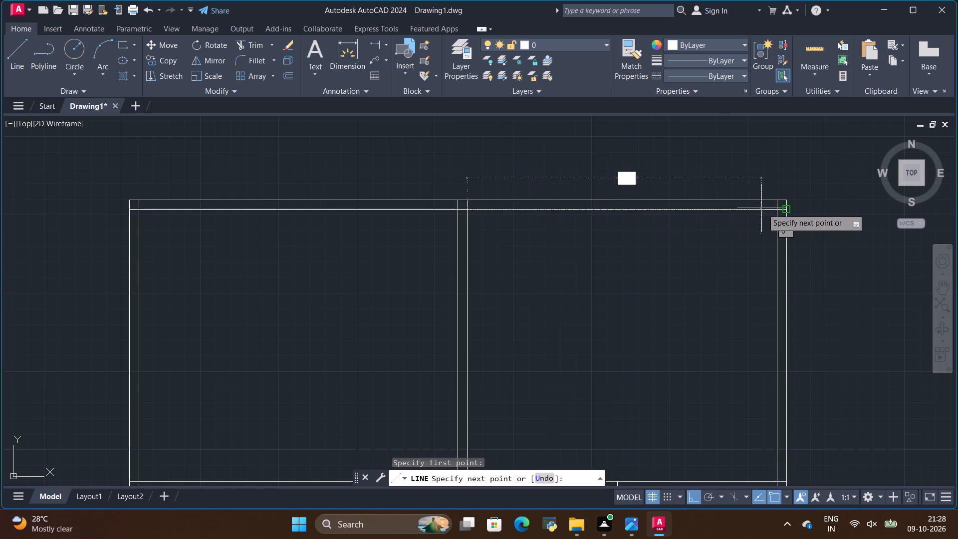
pyautogui.click(776, 209)
pyautogui.press('Escape')
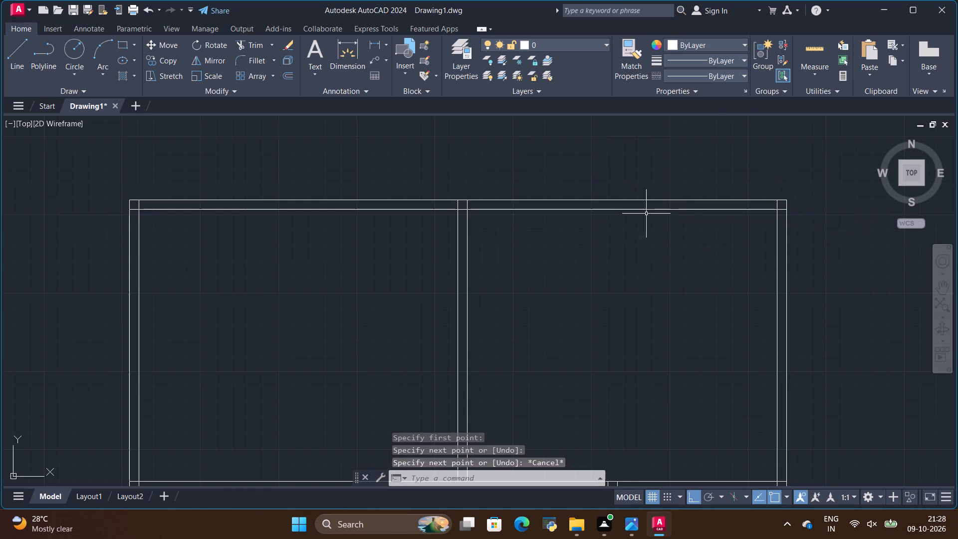
# Draw a short line across the top wall's thickness at the midpoint of the upper-right bedroom's inner wall line.
pyautogui.press('l')
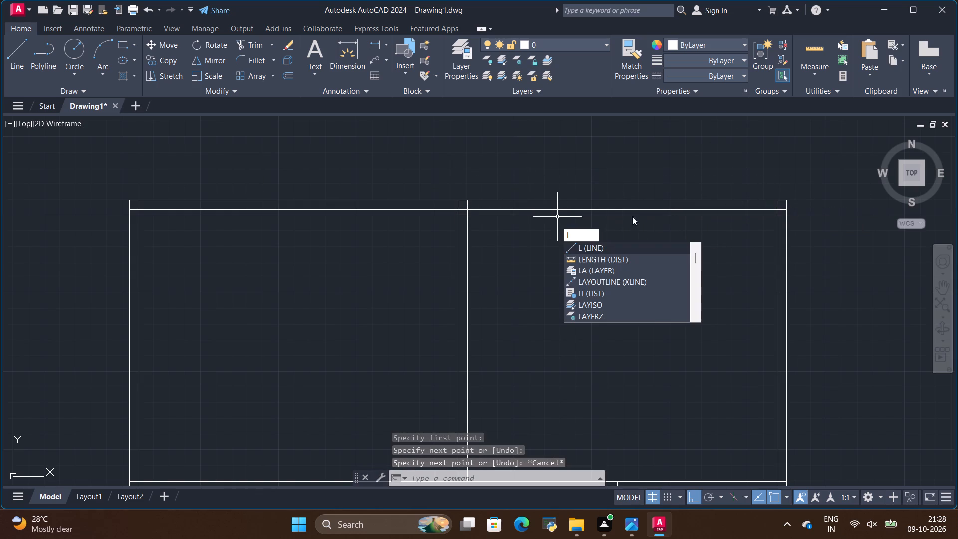
pyautogui.click(591, 245)
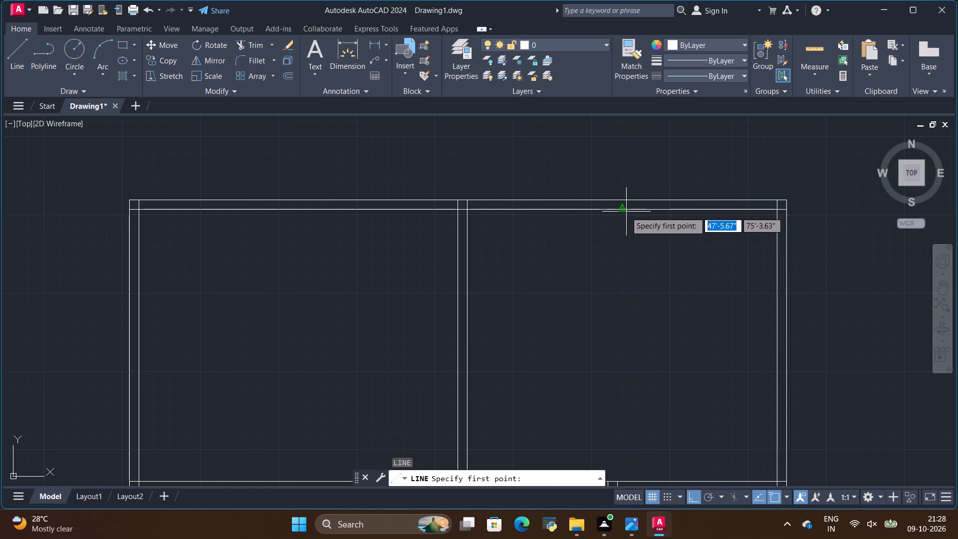
pyautogui.click(625, 211)
pyautogui.click(624, 201)
pyautogui.press('Escape')
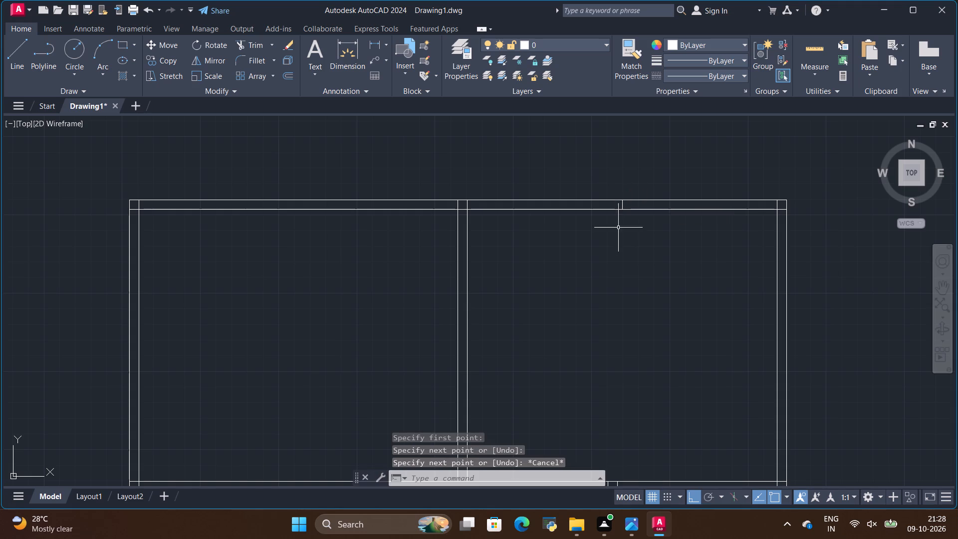
# Copy the short line across the top wall 3' to the right and 3' to the left to mark the window ends.
pyautogui.scroll(3, 627, 207)
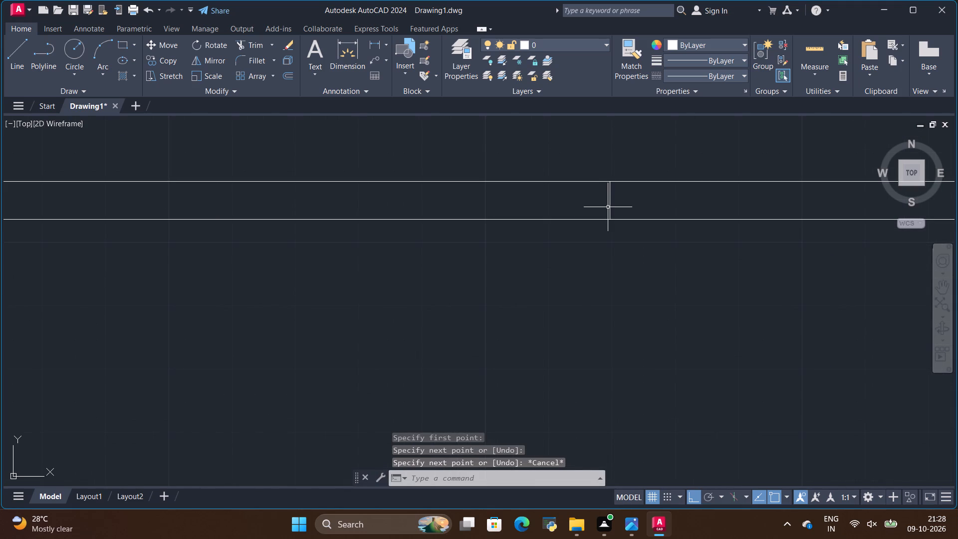
pyautogui.click(609, 210)
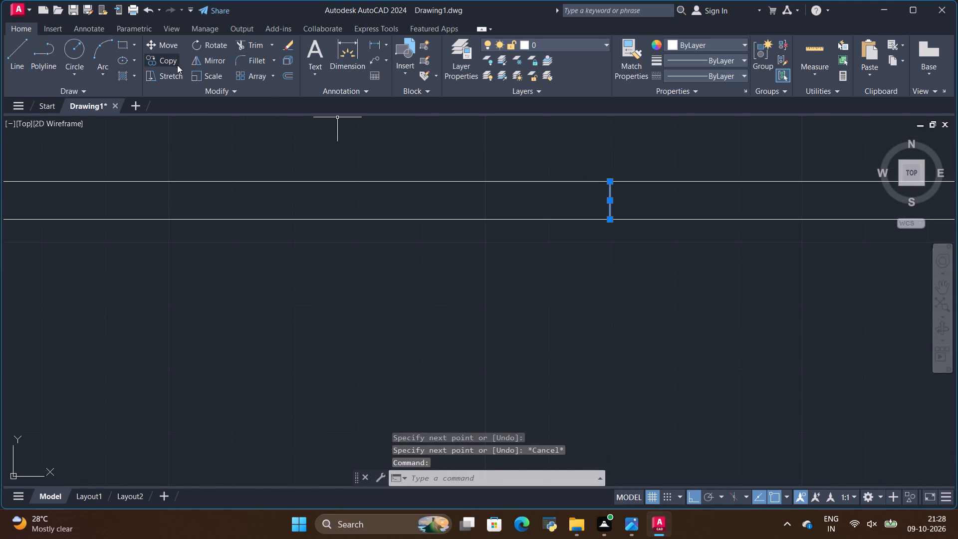
pyautogui.click(166, 61)
pyautogui.click(610, 218)
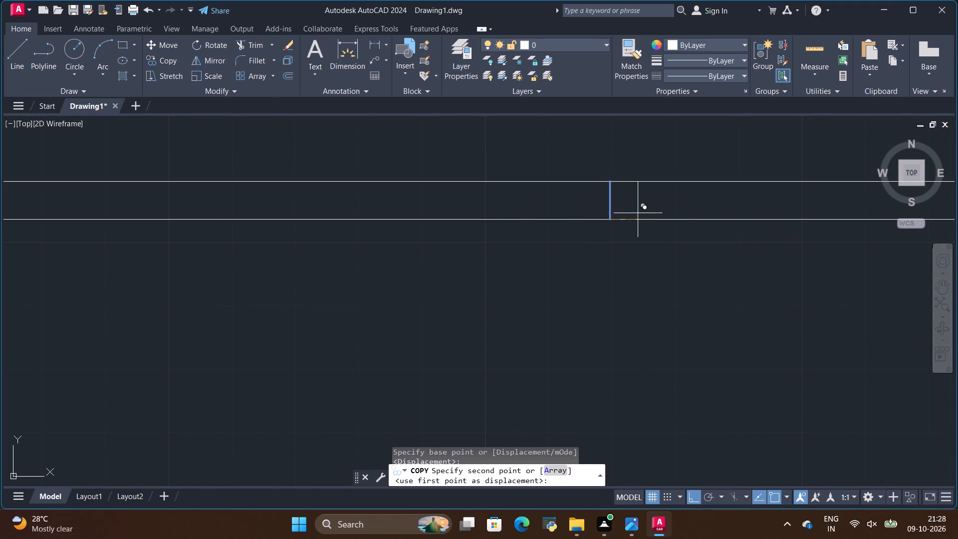
pyautogui.press('BackSpace')
pyautogui.write("3'")
pyautogui.press('Return')
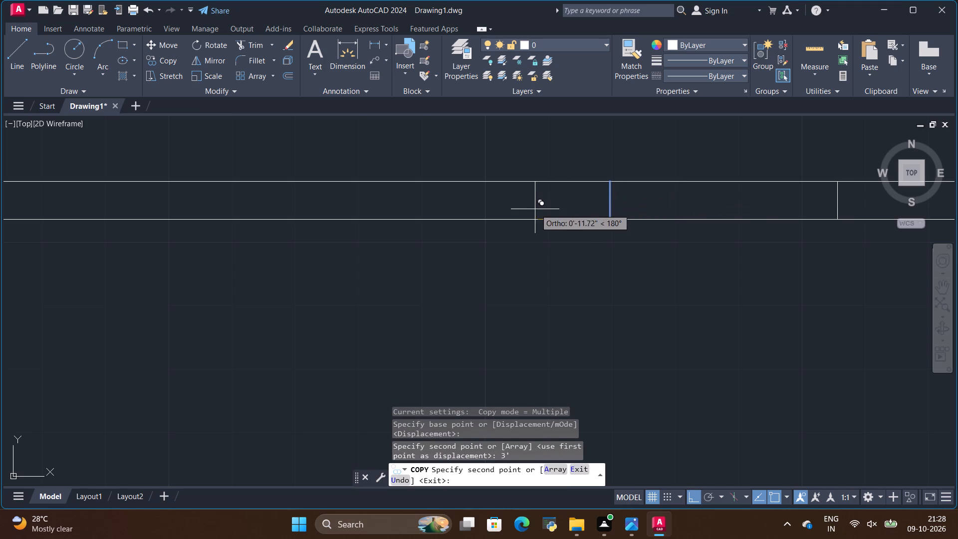
pyautogui.press('BackSpace')
pyautogui.write("3'")
pyautogui.press('Return')
pyautogui.press('Escape')
# Draw the window's centre line between the midpoints of its two end lines.
pyautogui.press('l')
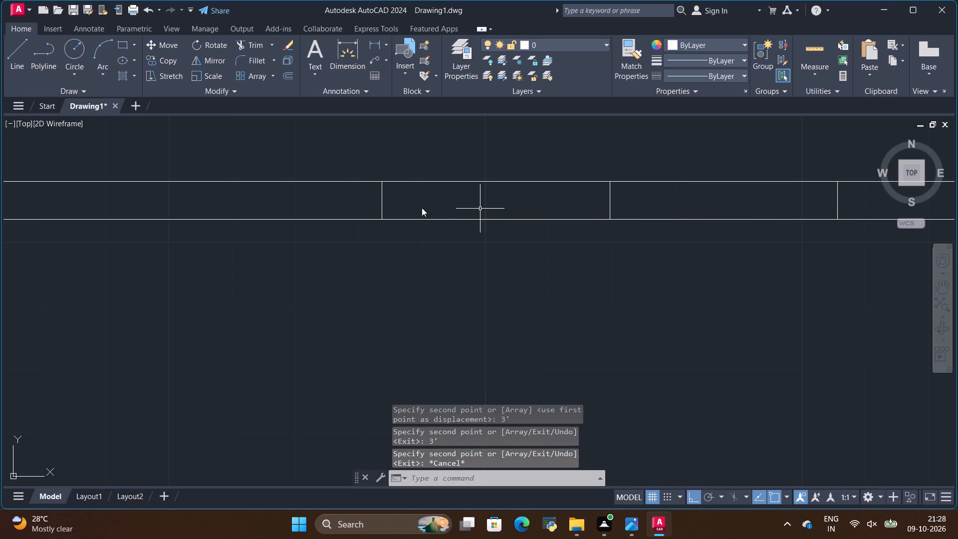
pyautogui.click(492, 241)
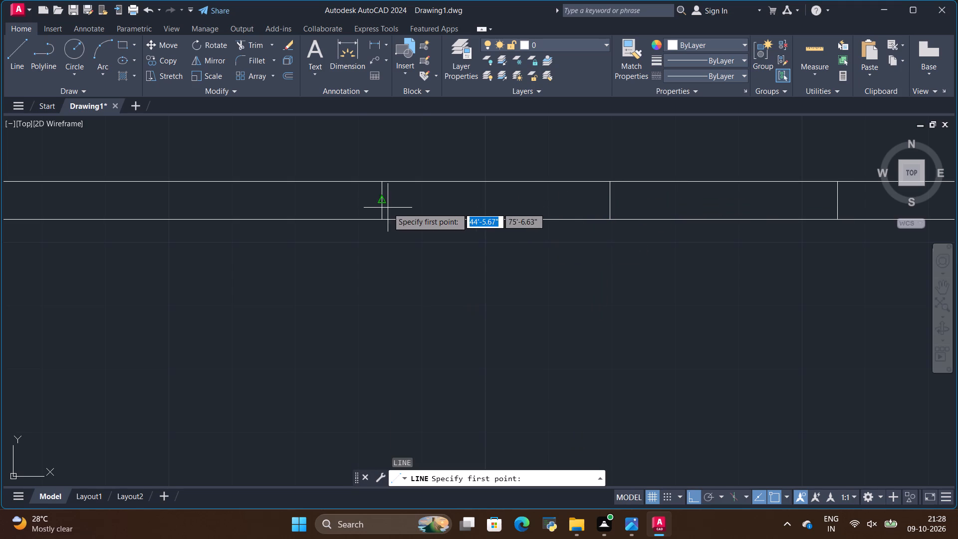
pyautogui.click(384, 202)
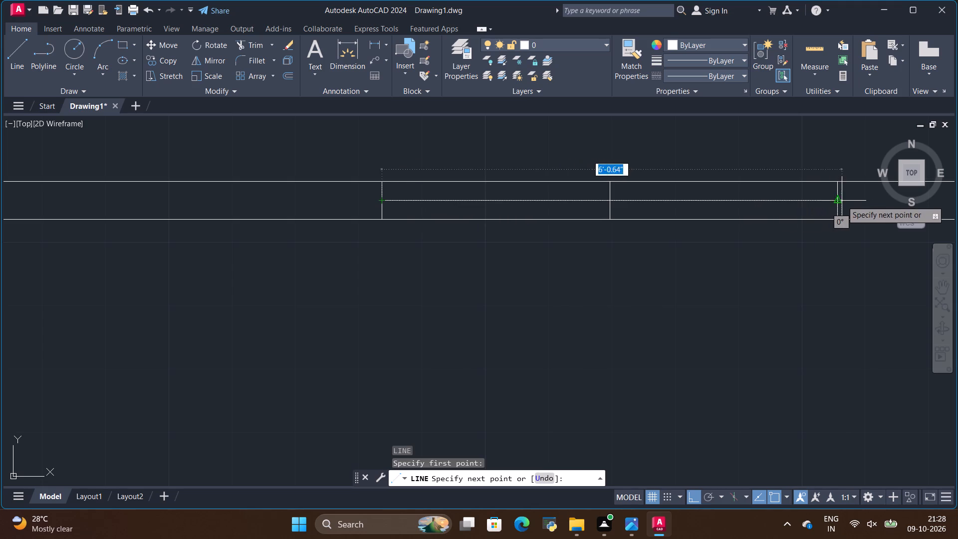
pyautogui.click(839, 201)
pyautogui.press('Escape')
# Group the window's three cross lines and centre line in the upper-right bedroom's top wall.
pyautogui.scroll(-4, 573, 304)
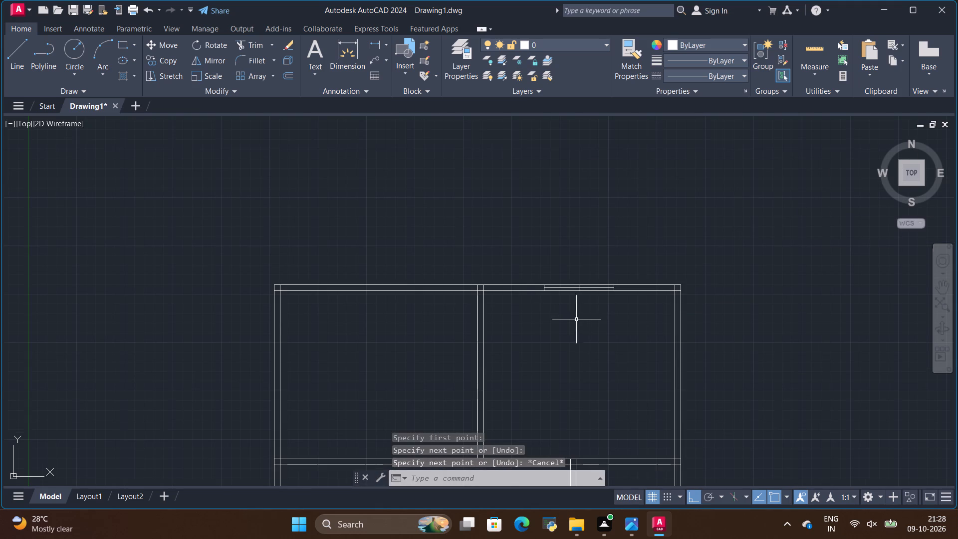
pyautogui.click(529, 262)
pyautogui.click(631, 312)
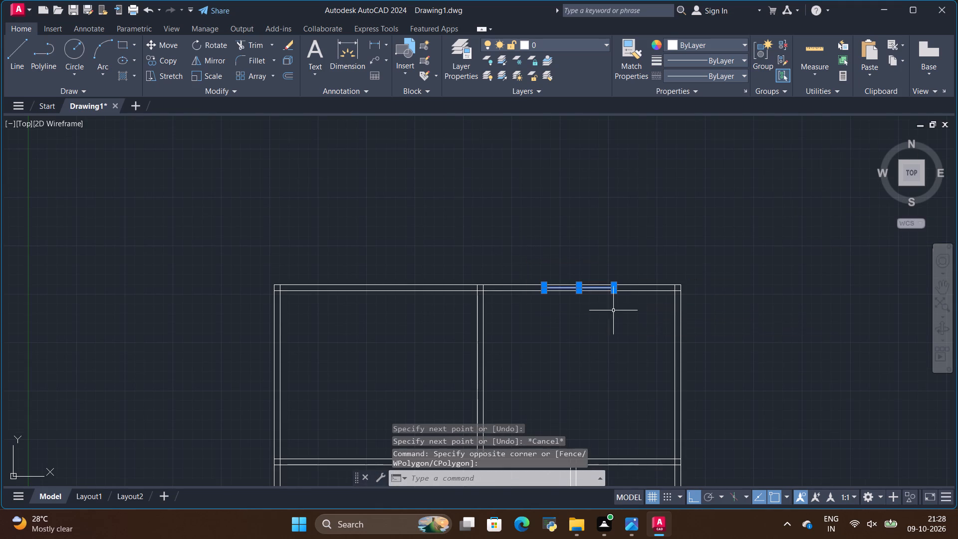
pyautogui.scroll(3, 579, 297)
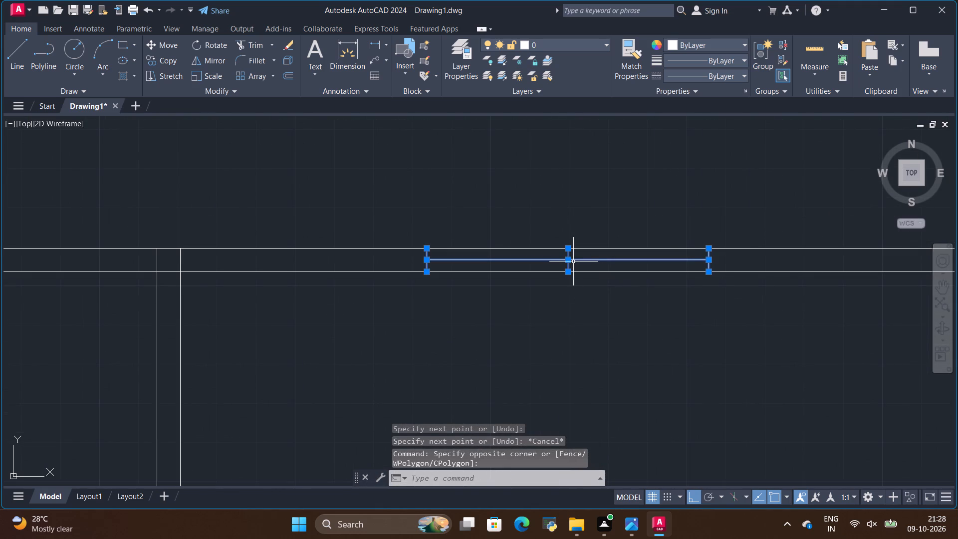
pyautogui.rightClick(572, 261)
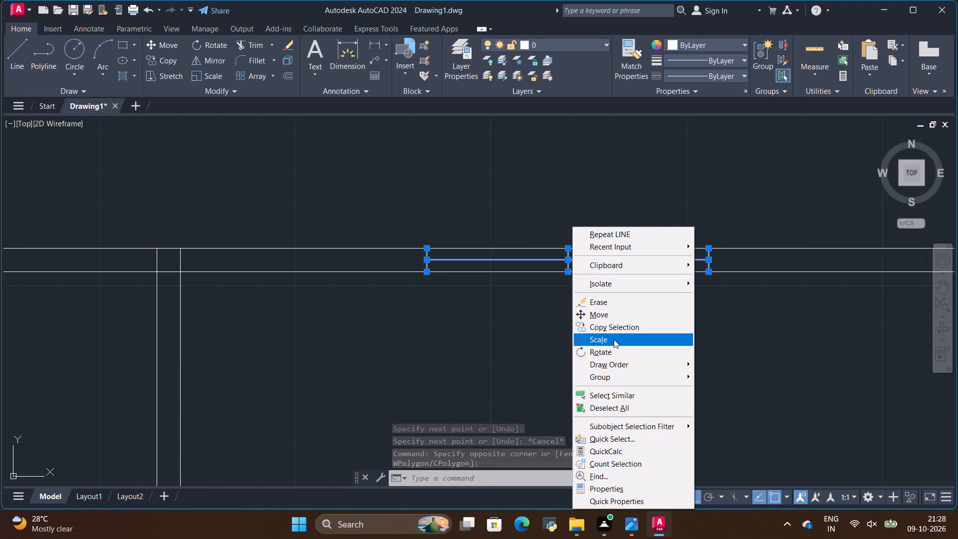
pyautogui.click(614, 371)
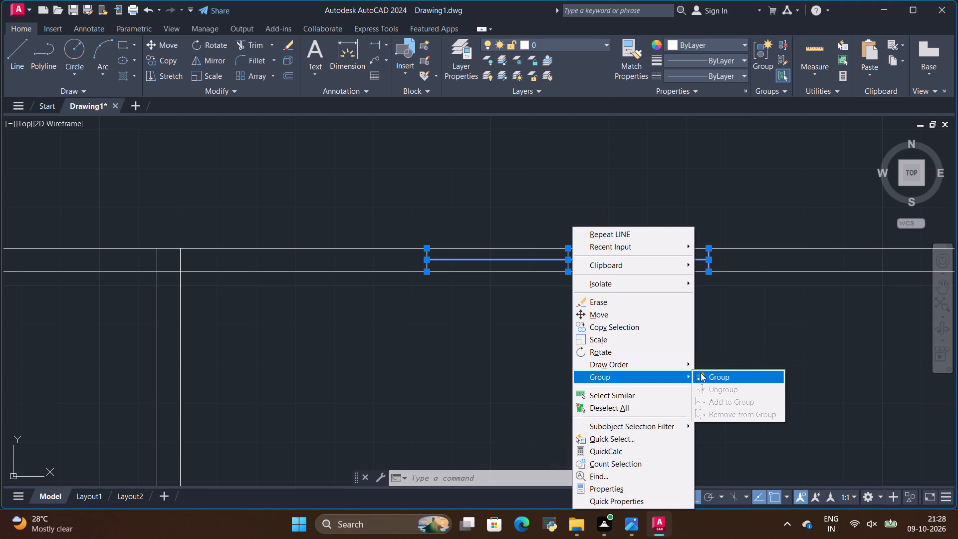
pyautogui.click(704, 375)
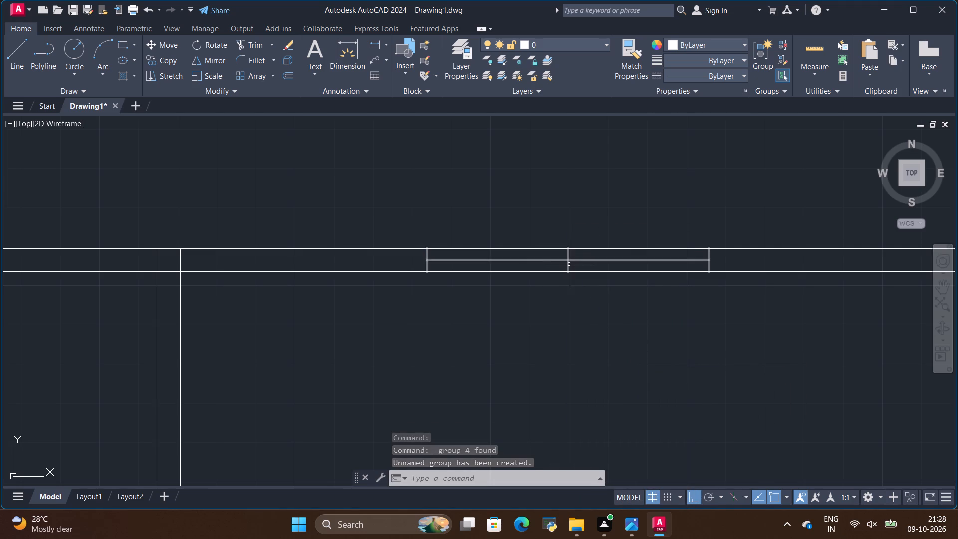
# Copy the window group from the upper-right bedroom's top wall to the midpoint of the lower-right bedroom's bottom wall.
pyautogui.click(568, 264)
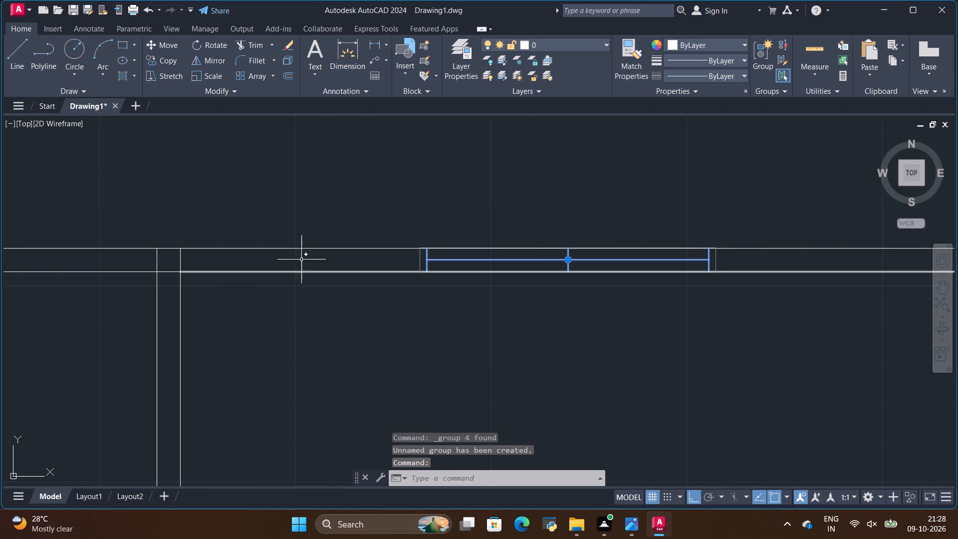
pyautogui.click(173, 60)
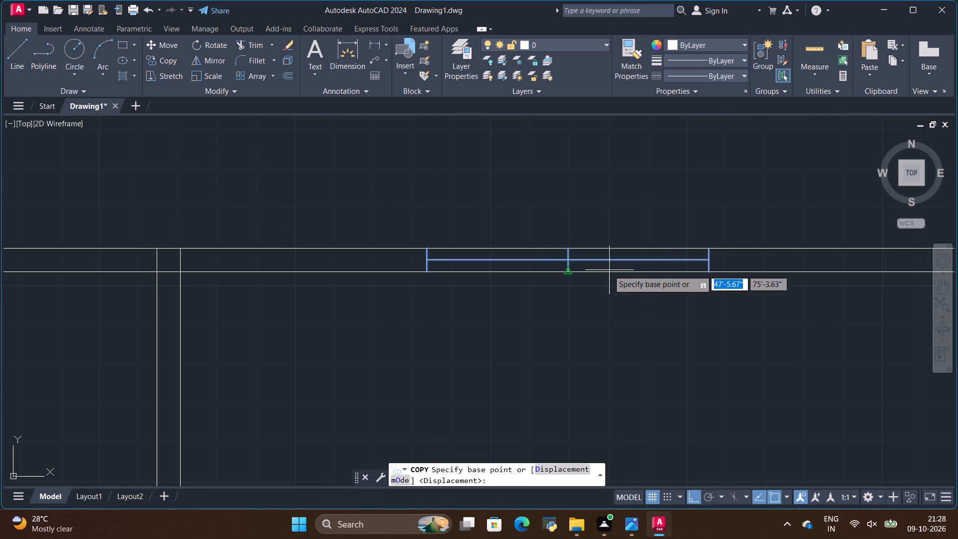
pyautogui.click(570, 274)
pyautogui.scroll(-10, 570, 274)
pyautogui.scroll(3, 573, 332)
pyautogui.scroll(5, 567, 163)
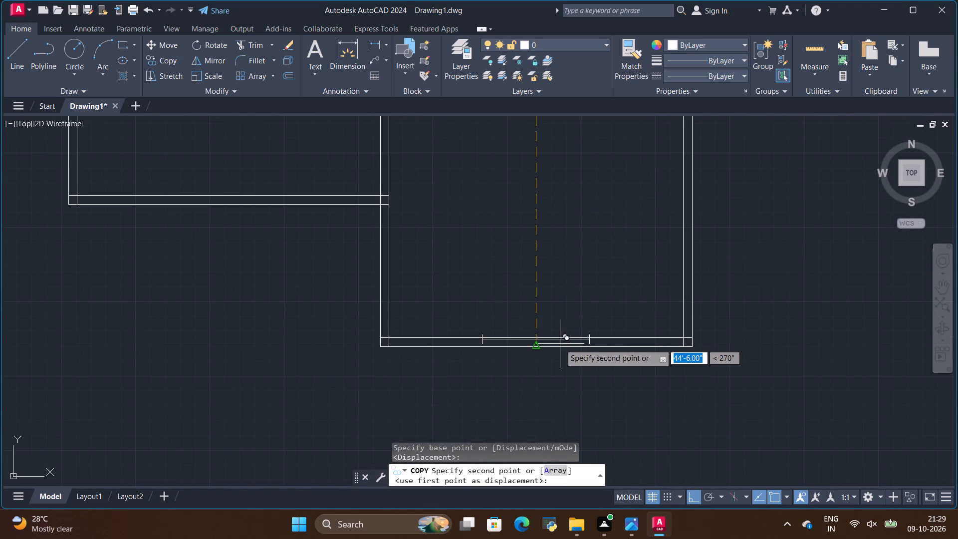
pyautogui.click(535, 346)
pyautogui.press('Escape')
pyautogui.scroll(-4, 627, 407)
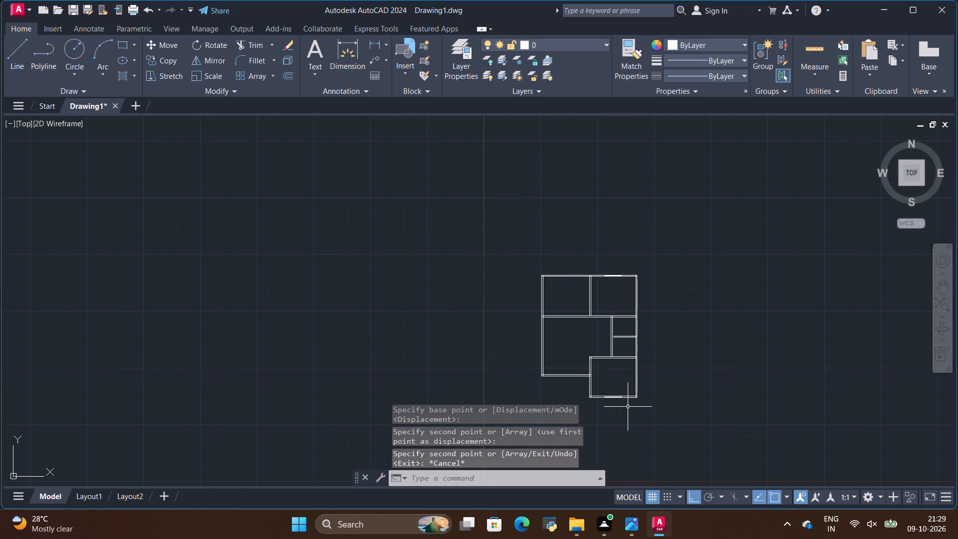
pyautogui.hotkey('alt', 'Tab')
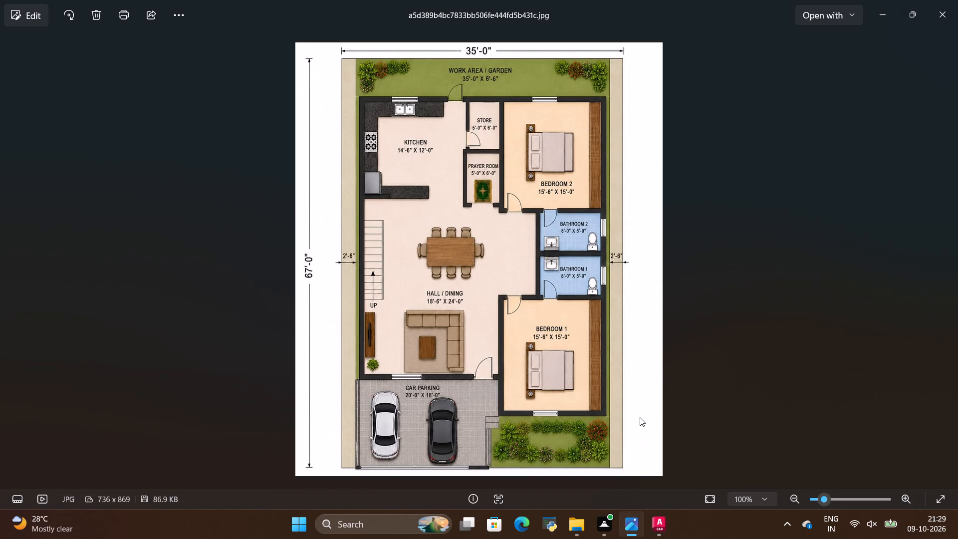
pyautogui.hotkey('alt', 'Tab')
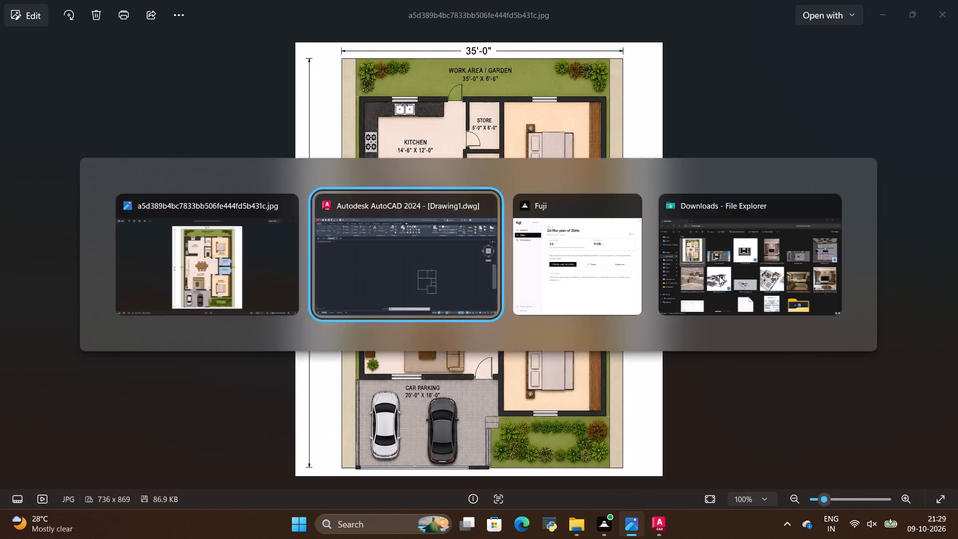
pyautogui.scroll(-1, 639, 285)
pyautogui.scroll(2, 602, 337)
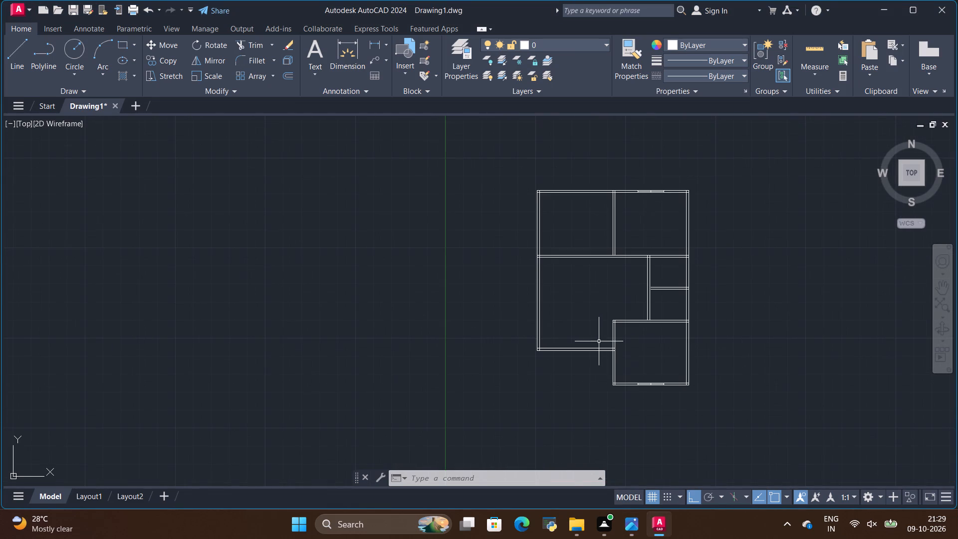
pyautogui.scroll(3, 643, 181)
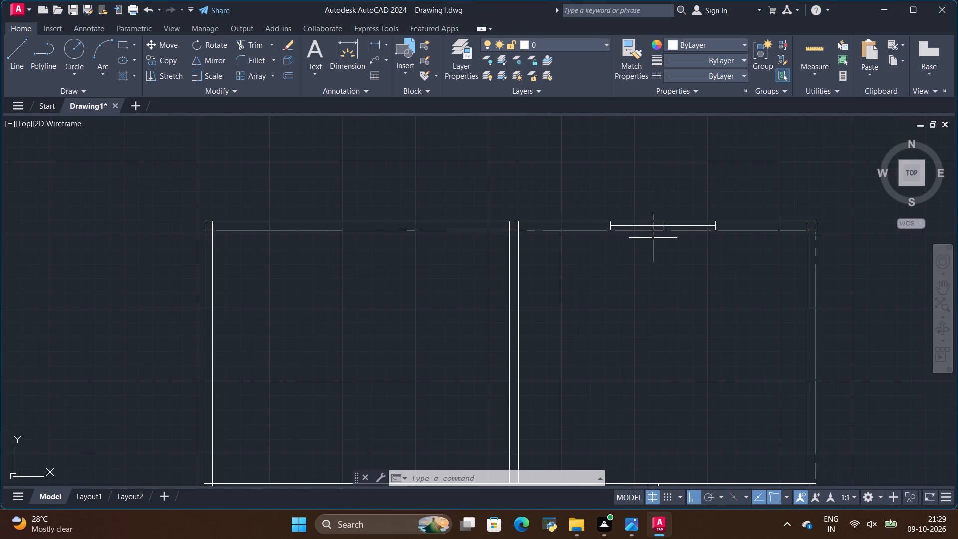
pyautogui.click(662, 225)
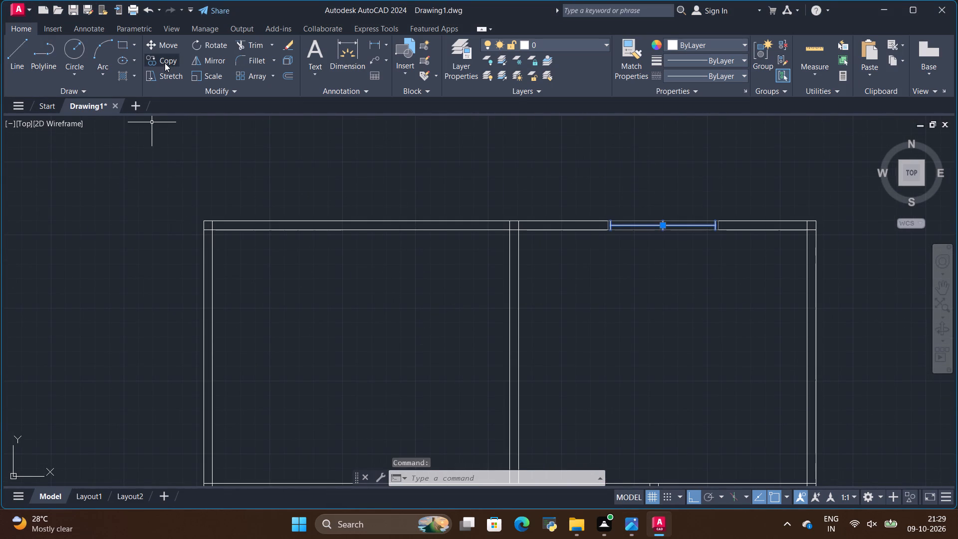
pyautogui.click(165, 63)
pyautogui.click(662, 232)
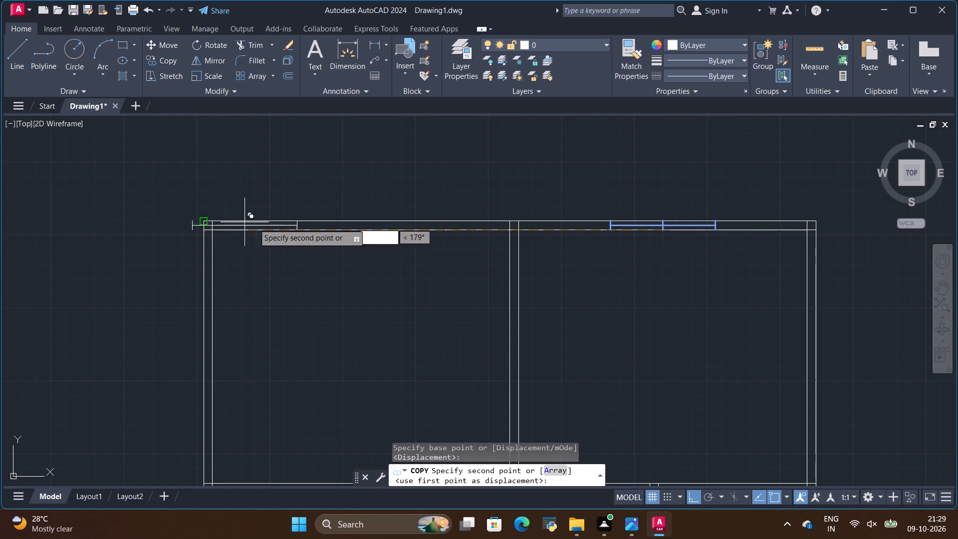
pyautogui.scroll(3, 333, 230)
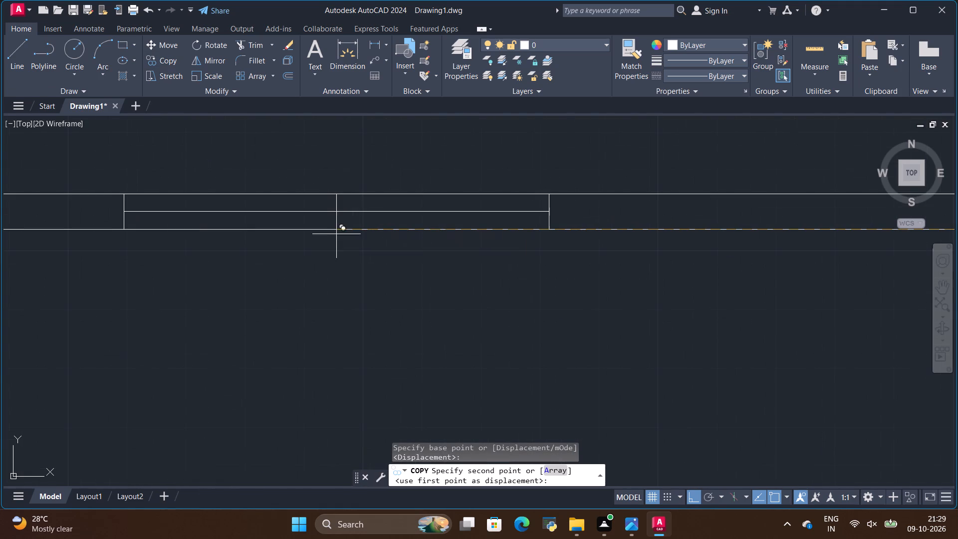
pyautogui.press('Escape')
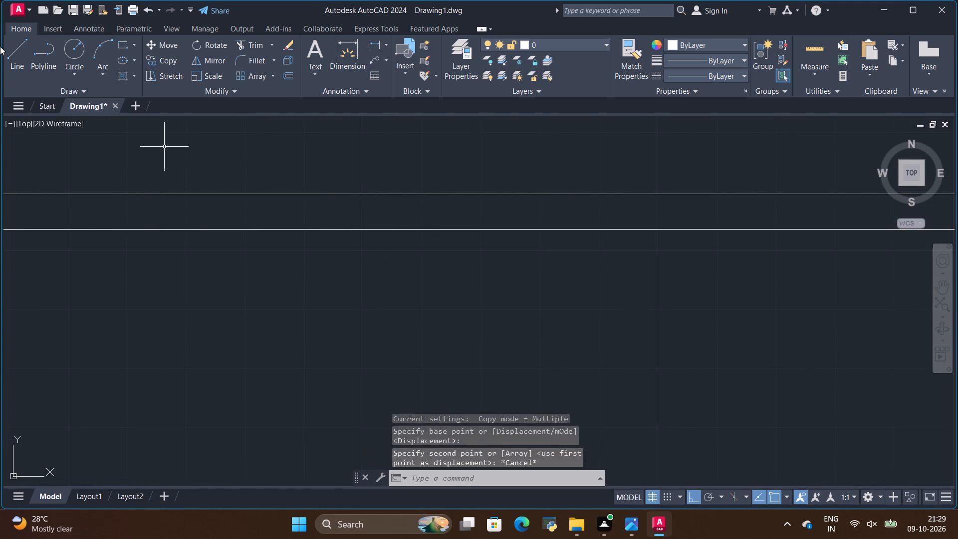
# Draw a line along the upper-left room's top inner wall face, from the left wall's inner face to the partition wall.
pyautogui.click(19, 51)
pyautogui.scroll(-2, 452, 355)
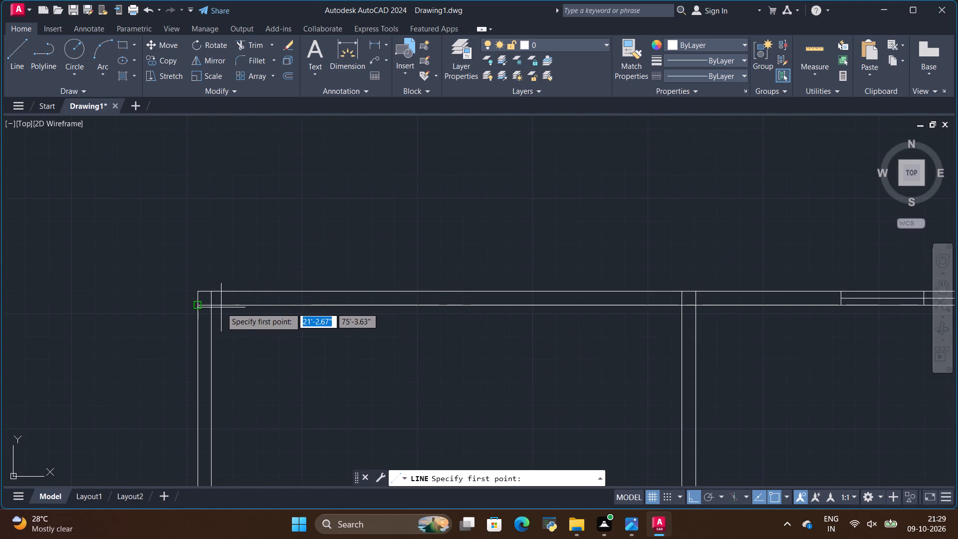
pyautogui.click(211, 307)
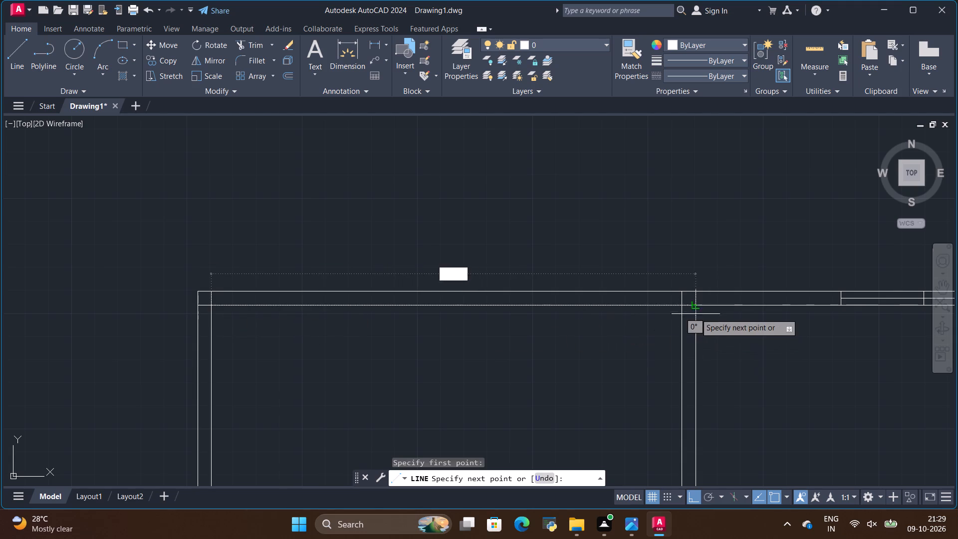
pyautogui.click(687, 307)
pyautogui.press('Escape')
pyautogui.scroll(-5, 549, 317)
pyautogui.scroll(2, 616, 313)
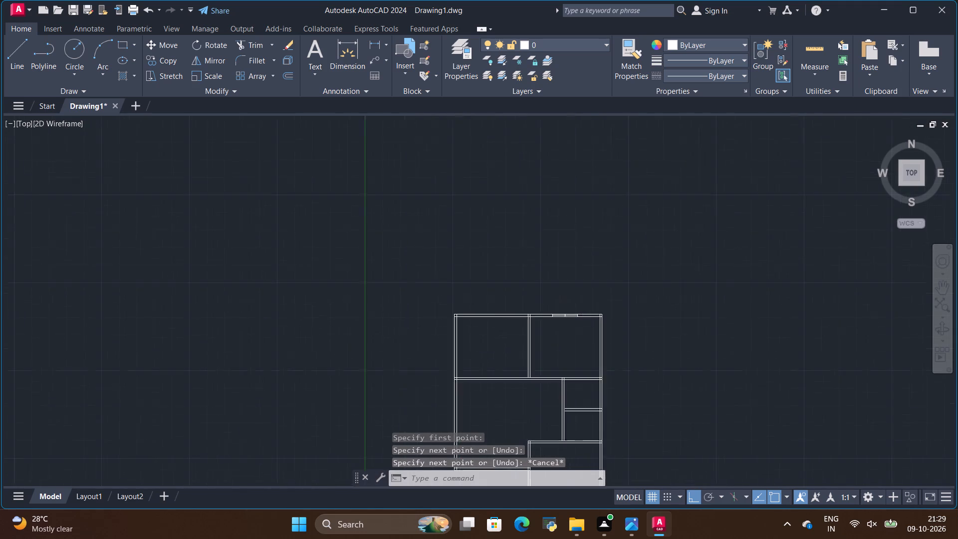
# Copy the upper-right bedroom's window group to the midpoint of the upper-left room's top inner wall line.
pyautogui.scroll(-3, 633, 258)
pyautogui.scroll(5, 616, 271)
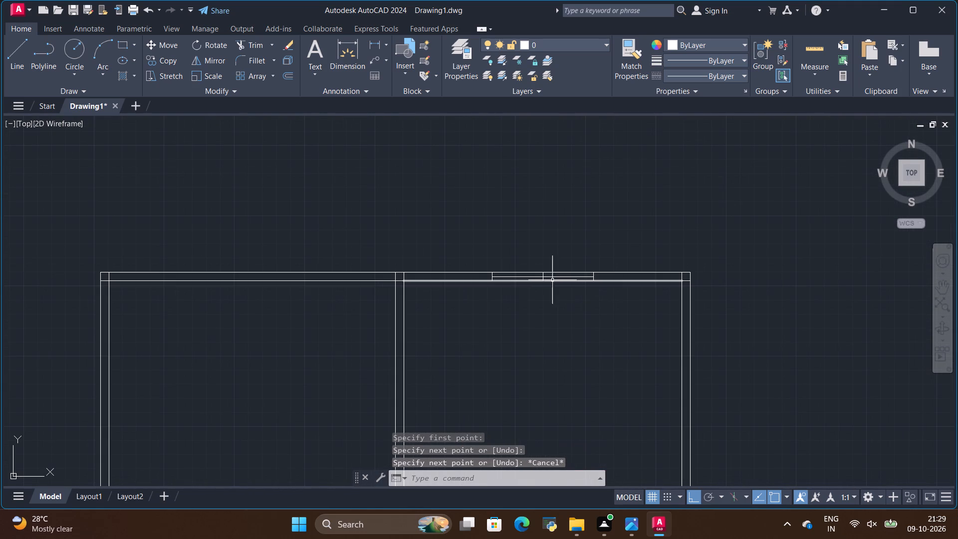
pyautogui.click(538, 276)
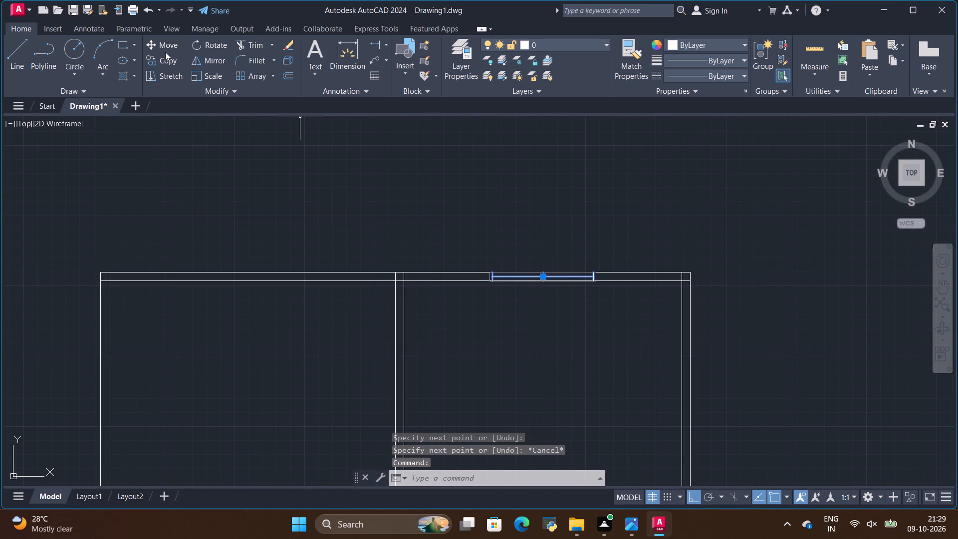
pyautogui.click(165, 59)
pyautogui.scroll(3, 569, 294)
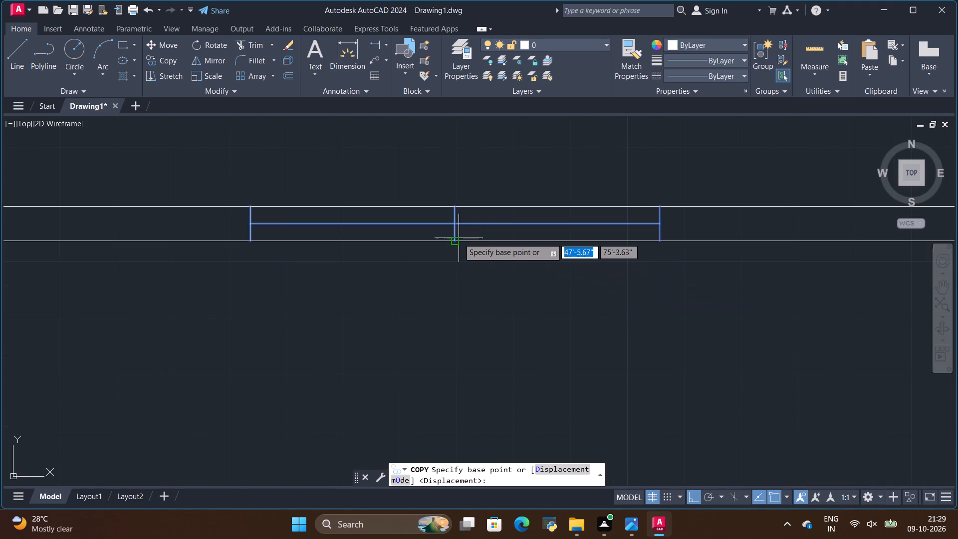
pyautogui.click(457, 241)
pyautogui.scroll(-4, 762, 307)
pyautogui.scroll(1, 581, 306)
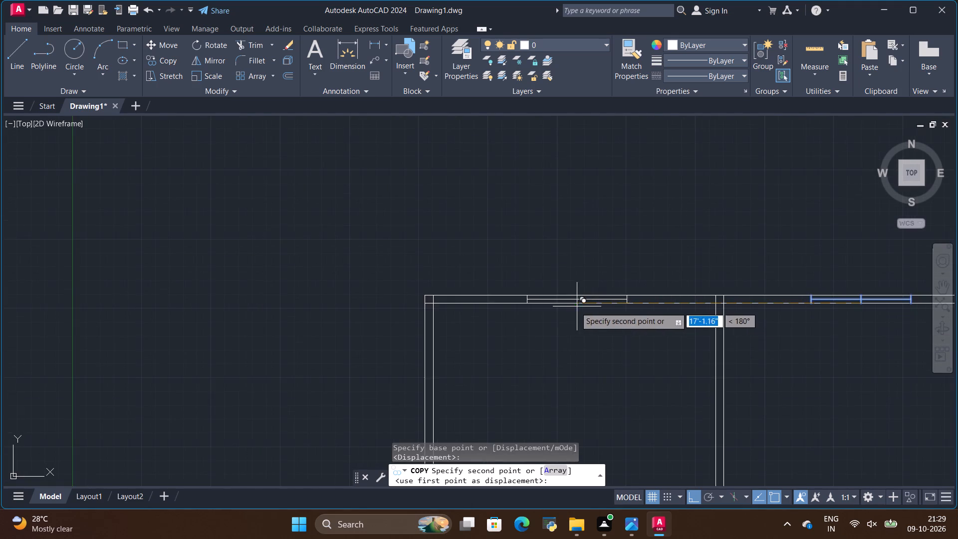
pyautogui.scroll(1, 560, 309)
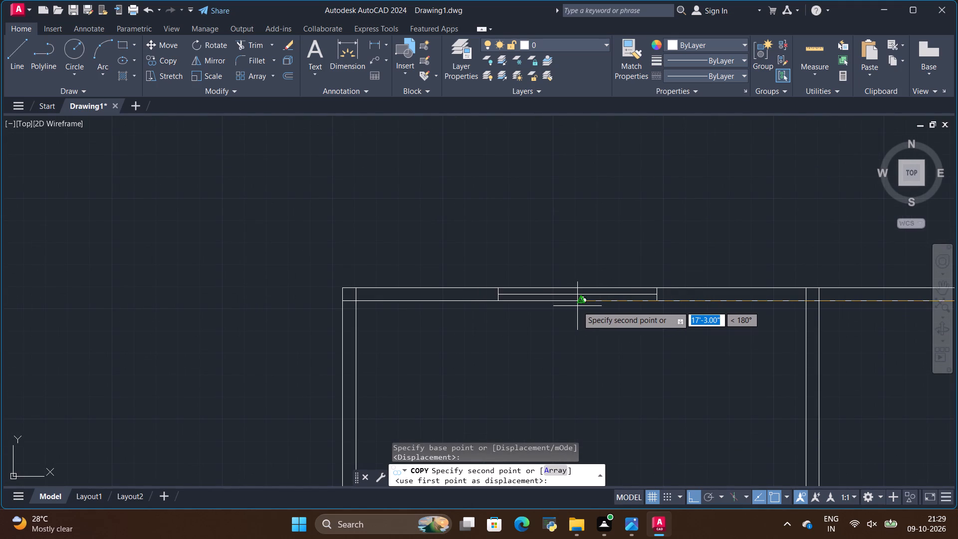
pyautogui.click(581, 306)
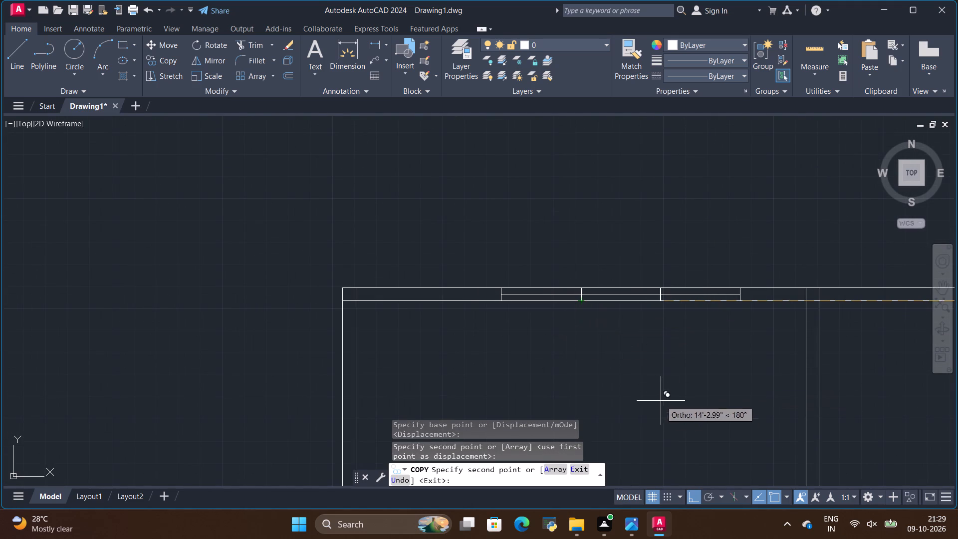
# Turn Ortho off and place another copy of the window at the midpoint of the hall's bottom outer wall line.
pyautogui.click(693, 501)
pyautogui.scroll(-10, 671, 333)
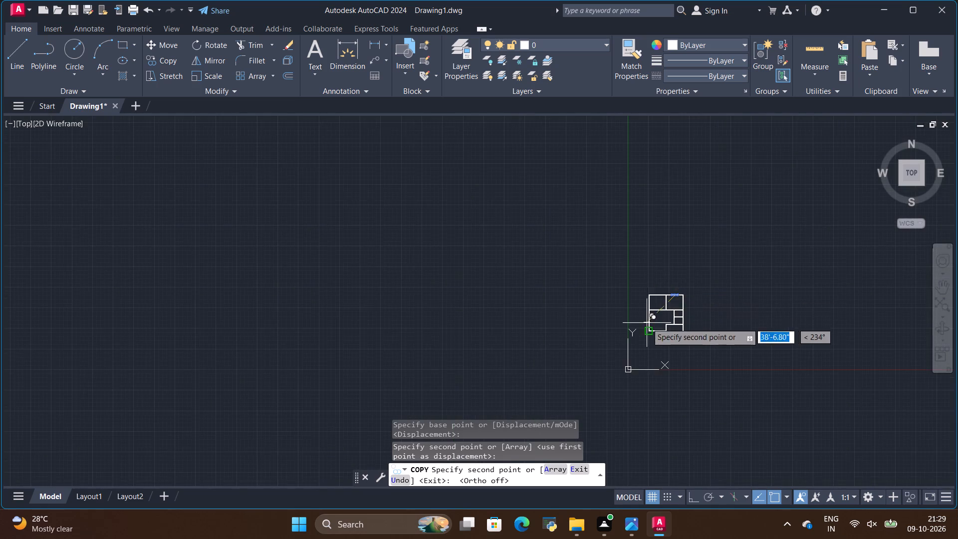
pyautogui.scroll(4, 643, 344)
pyautogui.scroll(2, 726, 221)
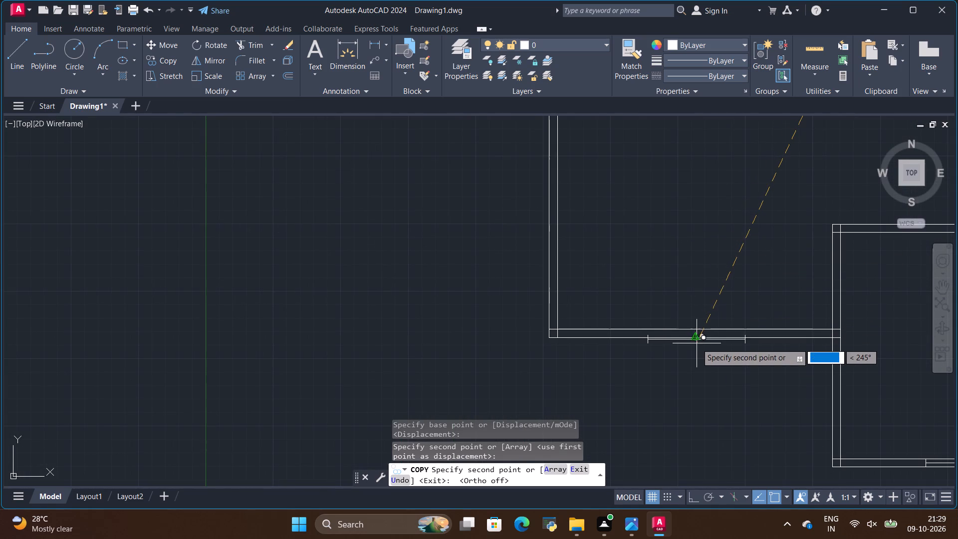
pyautogui.click(696, 337)
pyautogui.scroll(-3, 615, 393)
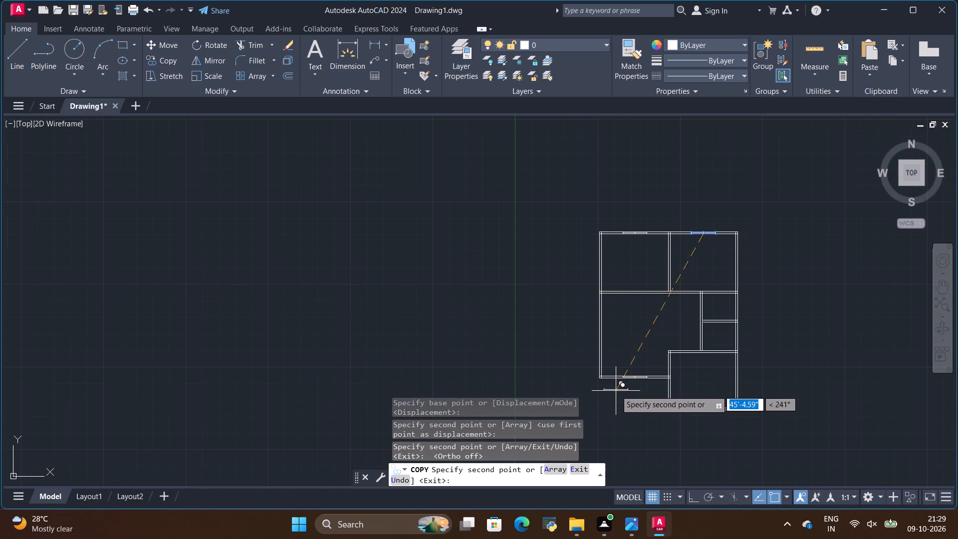
pyautogui.press('Escape')
# Compare the drawn plan with the reference image, examining the remaining openings and the bathroom area.
pyautogui.hotkey('alt', 'Tab')
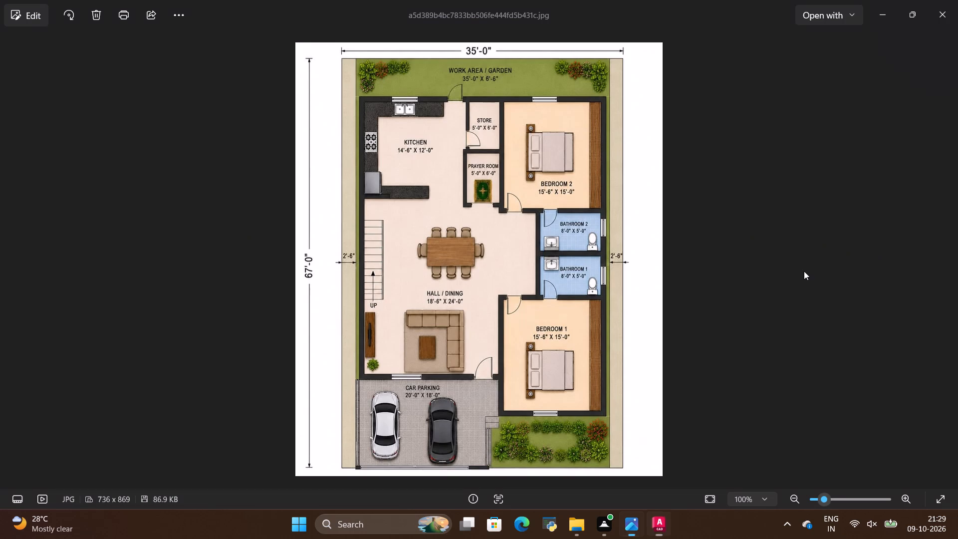
pyautogui.hotkey('alt', 'Tab')
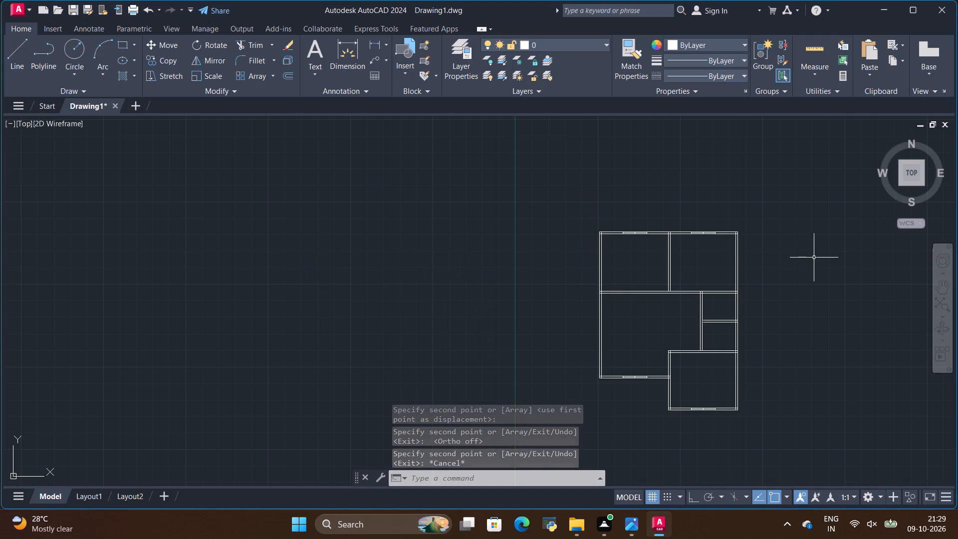
pyautogui.scroll(-2, 823, 238)
pyautogui.scroll(1, 802, 277)
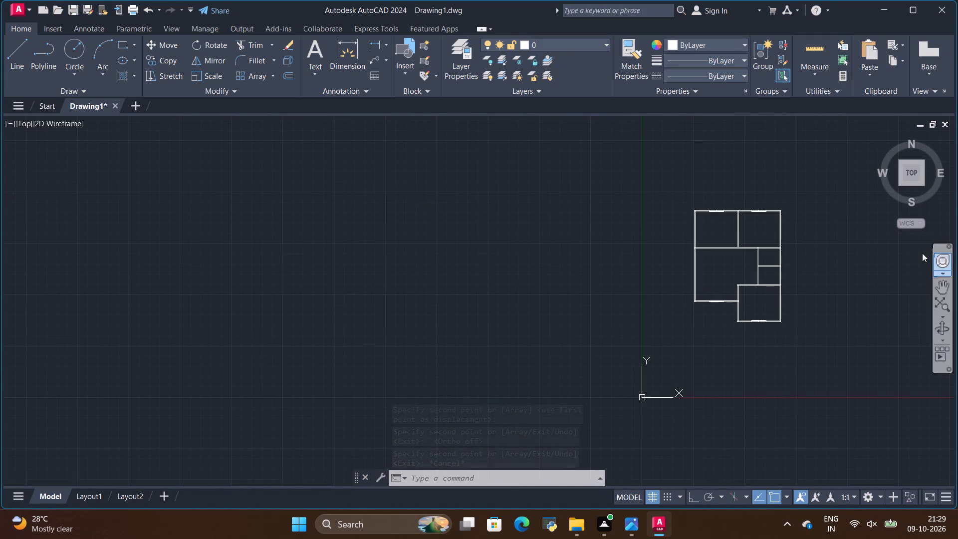
pyautogui.scroll(1, 658, 245)
pyautogui.scroll(-2, 646, 245)
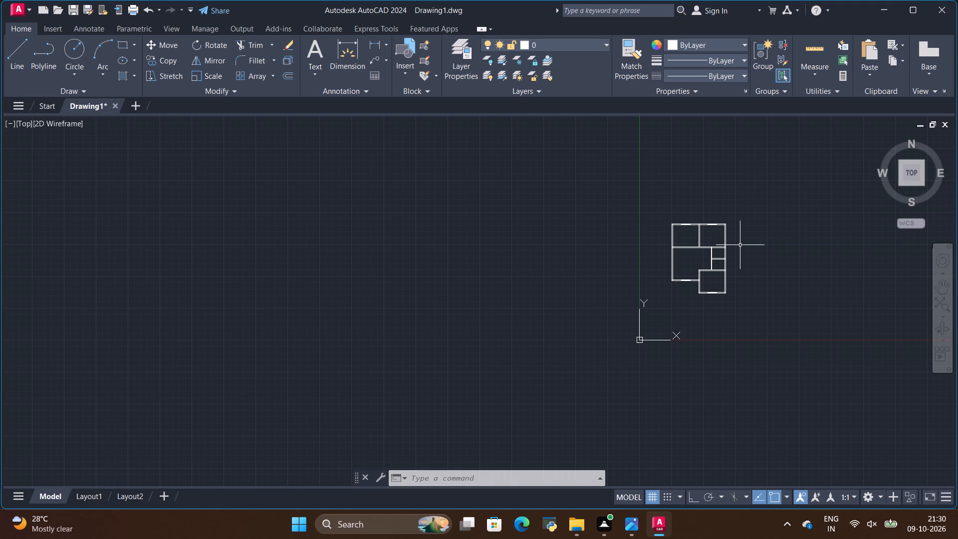
pyautogui.hotkey('alt', 'Tab')
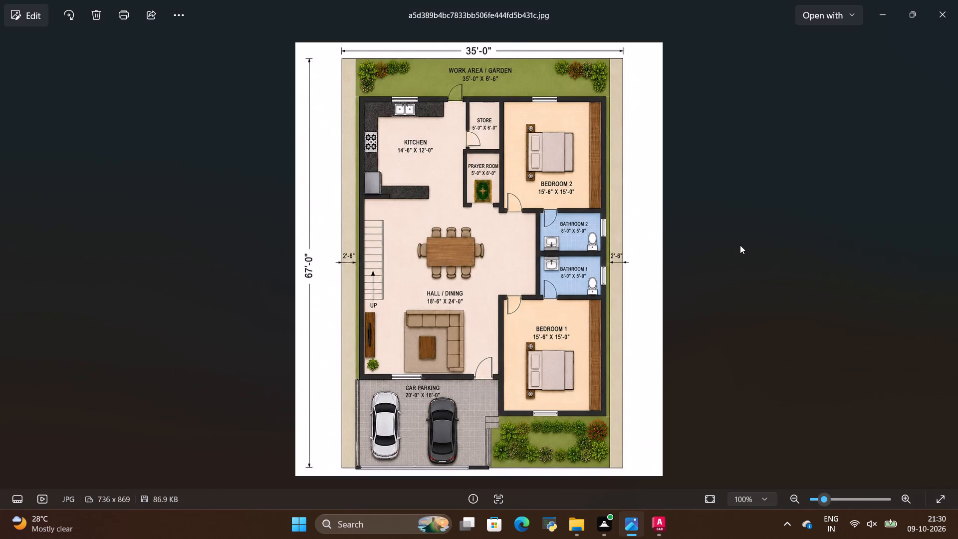
pyautogui.hotkey('alt', 'Tab')
pyautogui.hotkey('alt', 'Tab')
pyautogui.hotkey('alt', 'Tab')
pyautogui.hotkey('alt', 'Tab')
pyautogui.hotkey('alt', 'Tab')
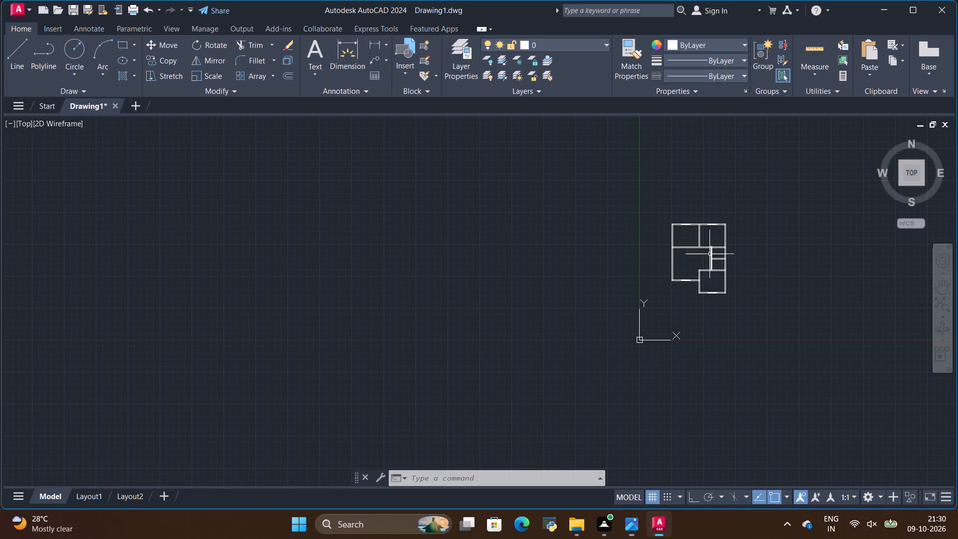
pyautogui.hotkey('alt', 'Tab')
pyautogui.hotkey('alt', 'Tab')
# Draw a short line across the 6" wall above the bathrooms, in line with the bathroom partition's bathroom-side face.
pyautogui.scroll(7, 715, 258)
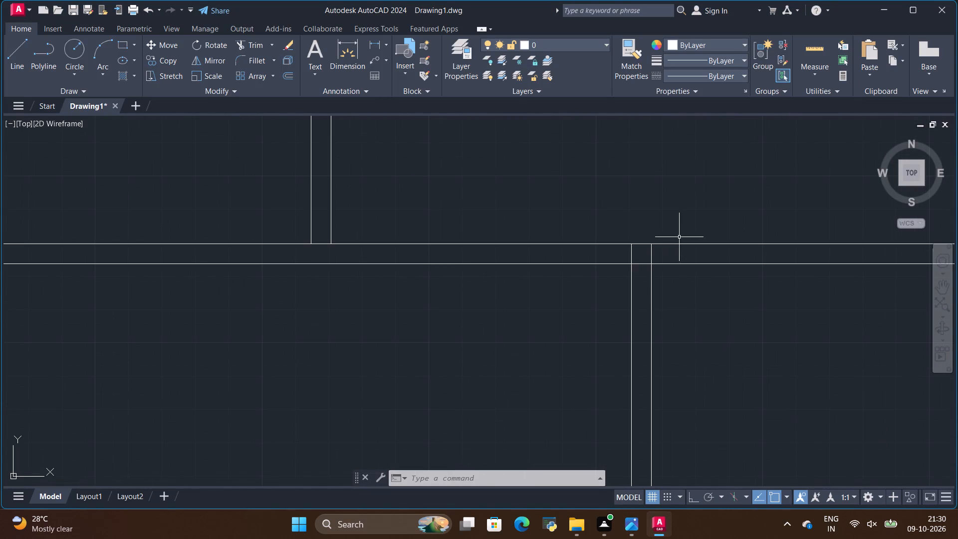
pyautogui.click(18, 56)
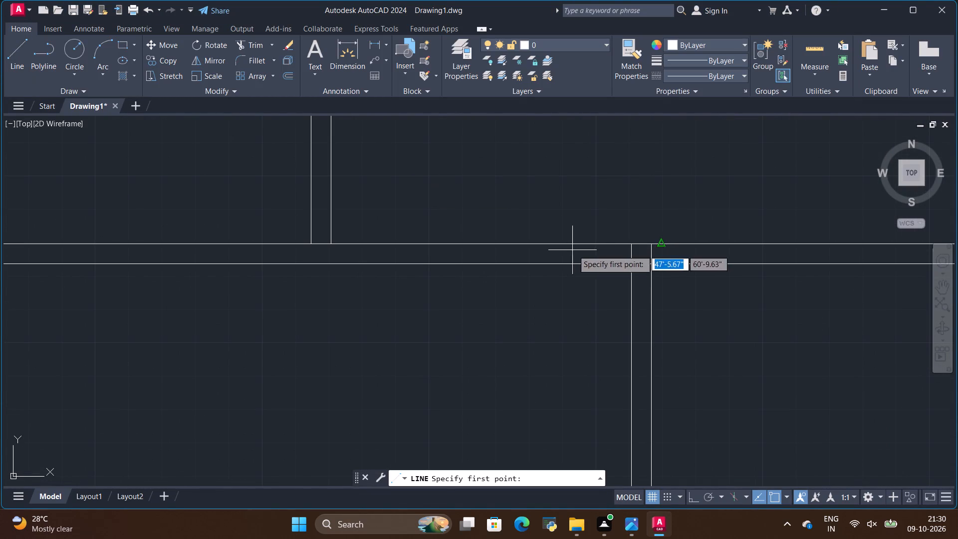
pyautogui.scroll(3, 692, 252)
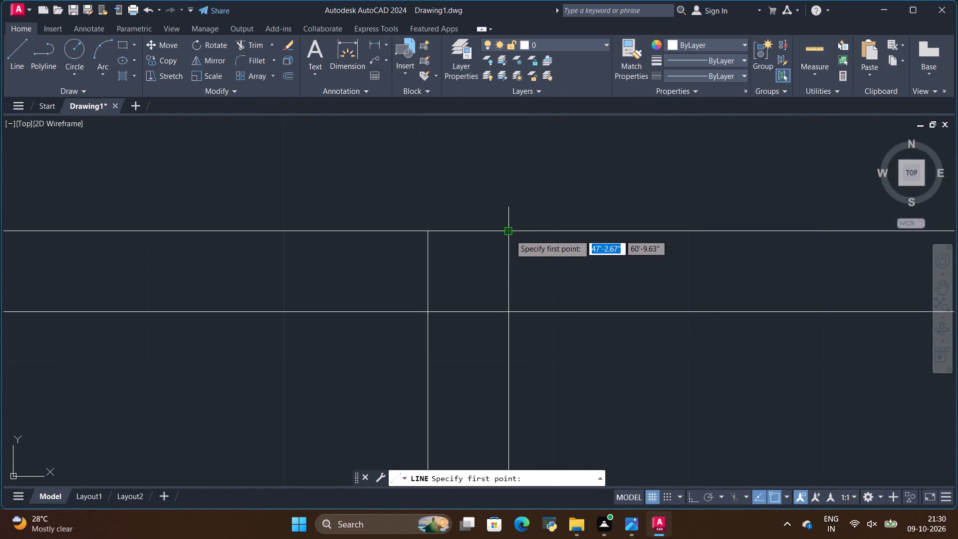
pyautogui.click(510, 235)
pyautogui.click(506, 311)
pyautogui.scroll(-5, 603, 217)
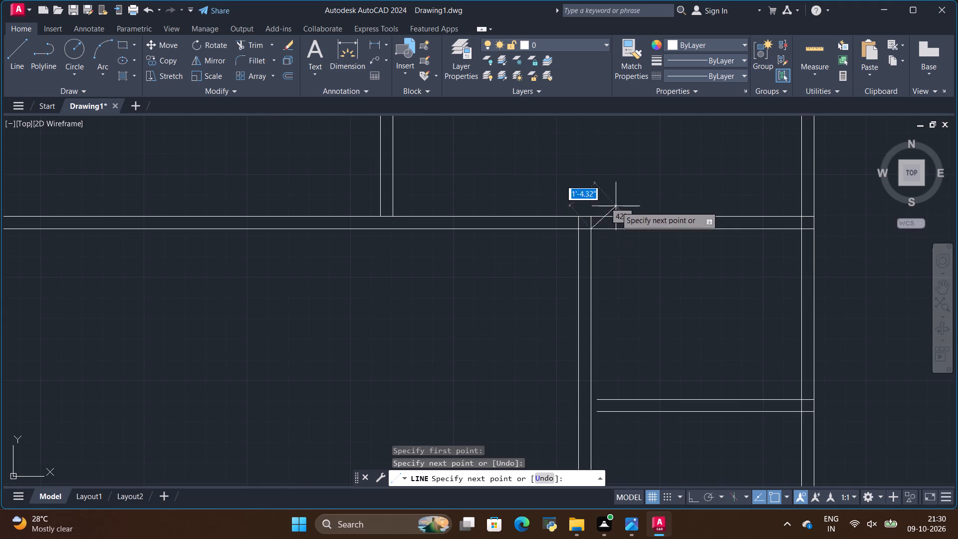
pyautogui.press('Escape')
# Stretch both lines of the wall between the two bathrooms 3" to meet the partition's bathroom-side face.
pyautogui.scroll(-2, 613, 192)
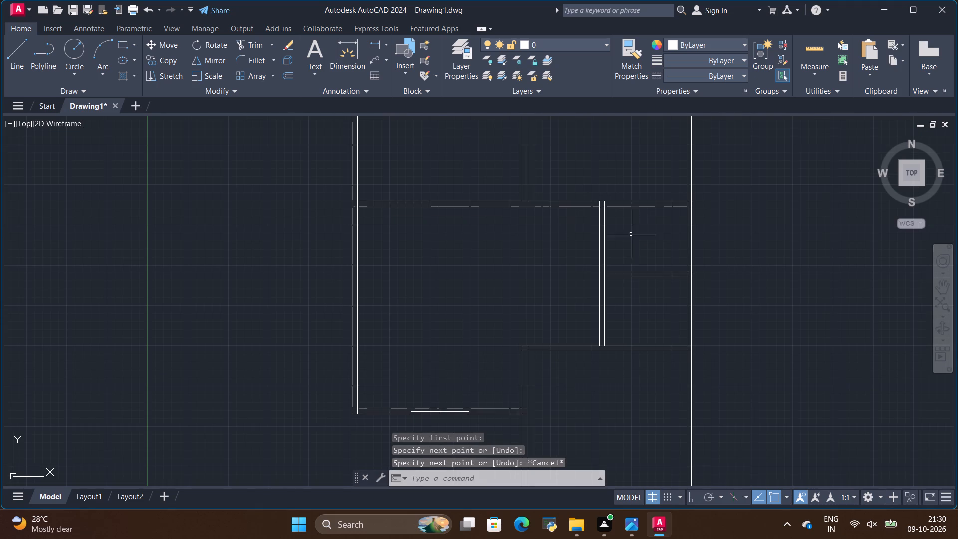
pyautogui.scroll(2, 601, 272)
pyautogui.click(616, 271)
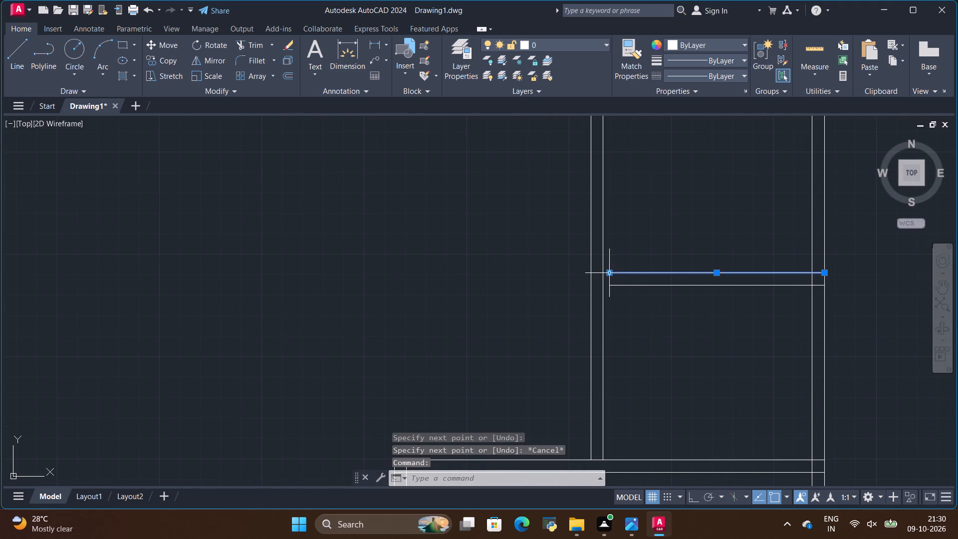
pyautogui.click(611, 273)
pyautogui.click(603, 273)
pyautogui.scroll(4, 607, 286)
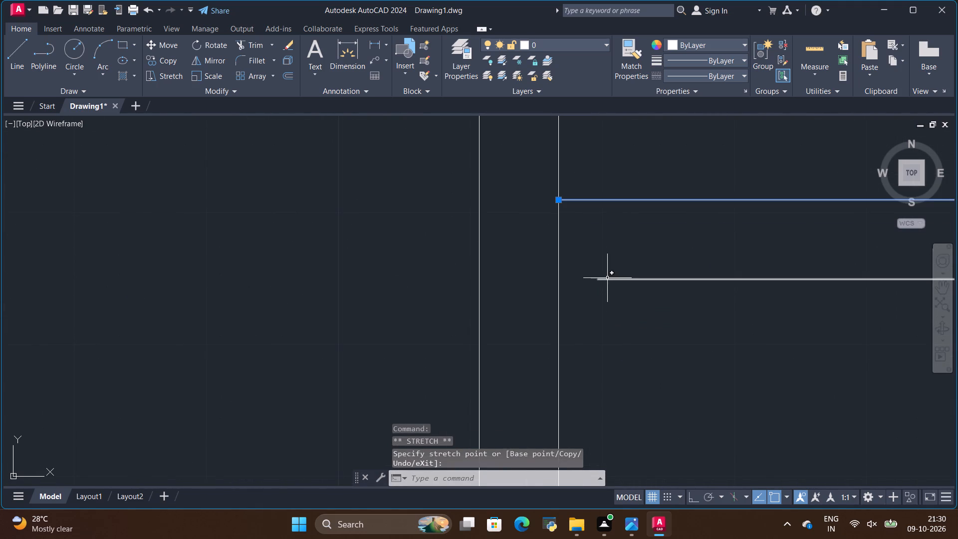
pyautogui.click(608, 280)
pyautogui.click(599, 281)
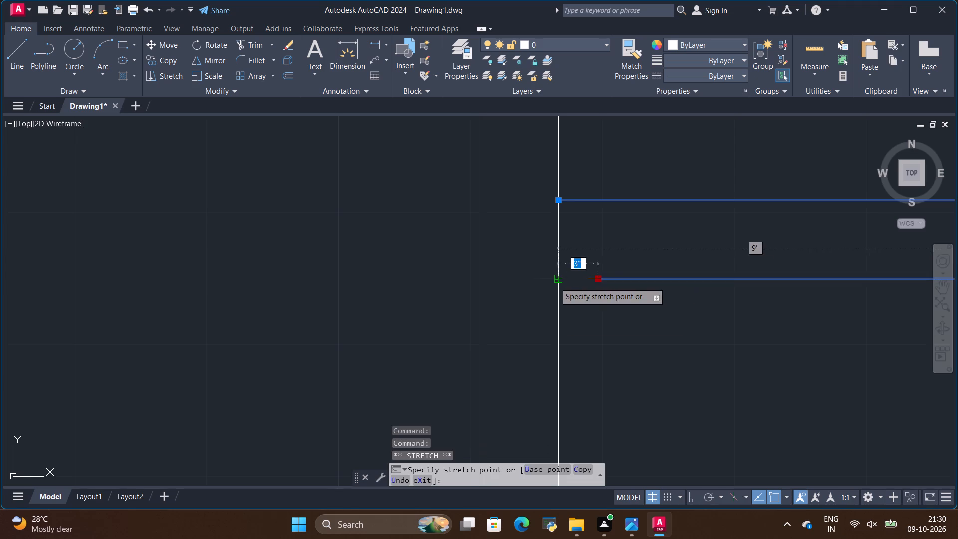
pyautogui.click(555, 282)
pyautogui.press('Escape')
# Draw a line closing the lower end of the bathroom partition wall, from one face to the other.
pyautogui.scroll(-6, 637, 311)
pyautogui.scroll(2, 631, 373)
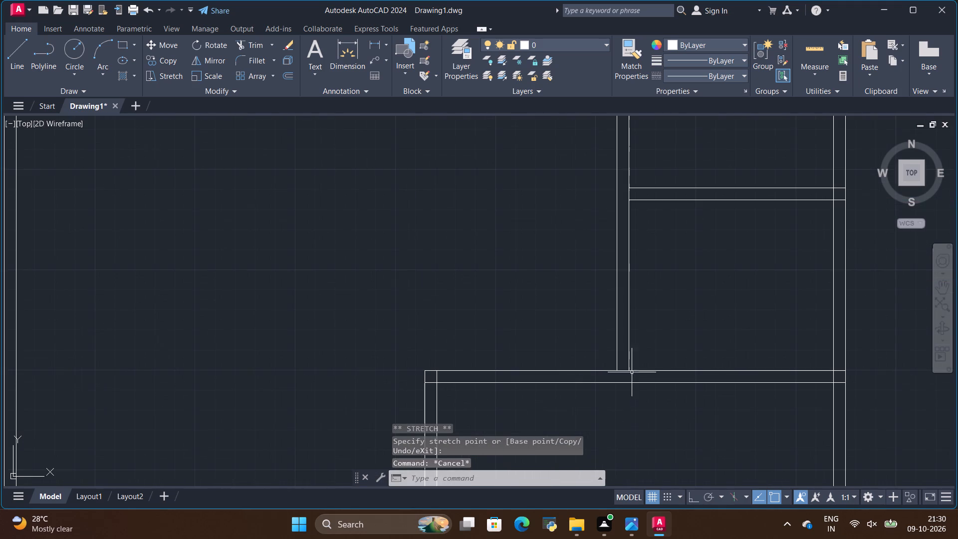
pyautogui.click(22, 44)
pyautogui.scroll(2, 558, 339)
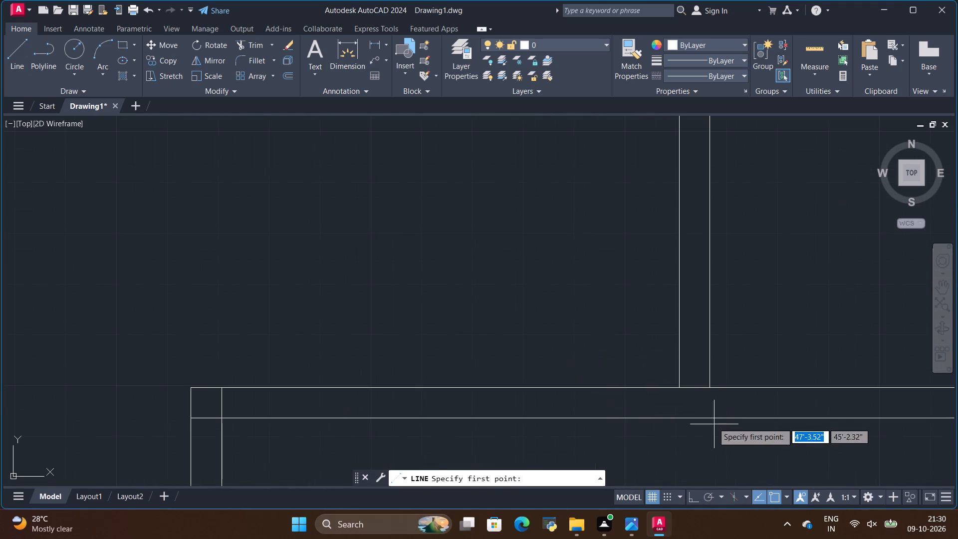
pyautogui.click(682, 387)
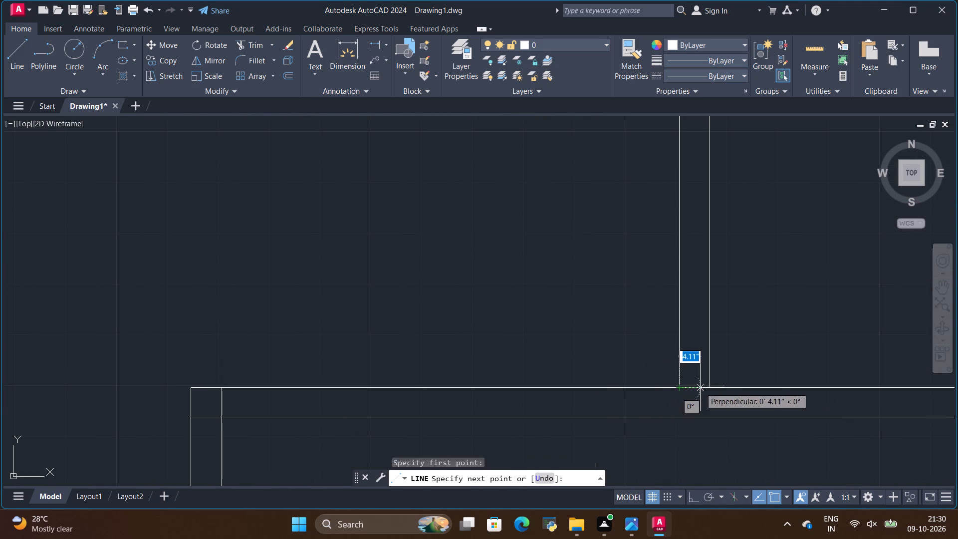
pyautogui.click(711, 387)
pyautogui.press('Escape')
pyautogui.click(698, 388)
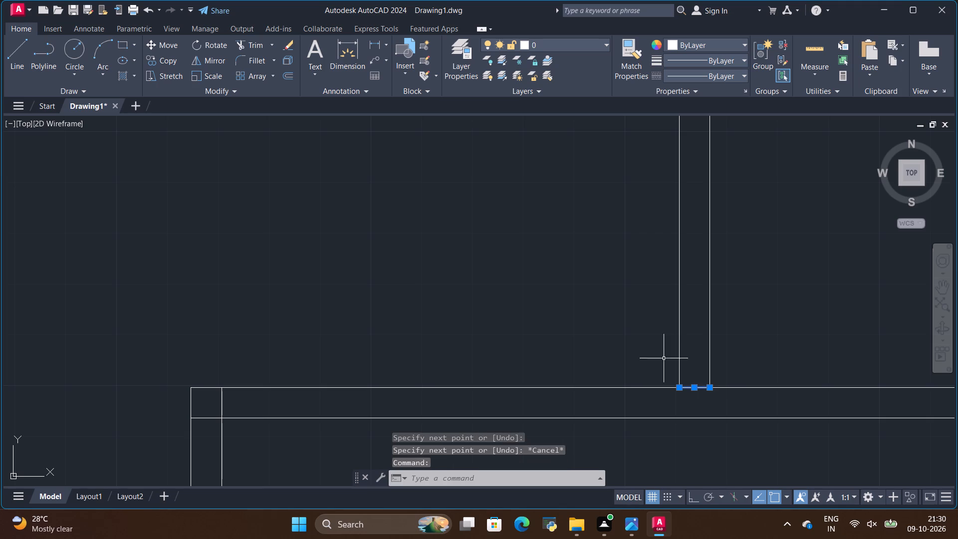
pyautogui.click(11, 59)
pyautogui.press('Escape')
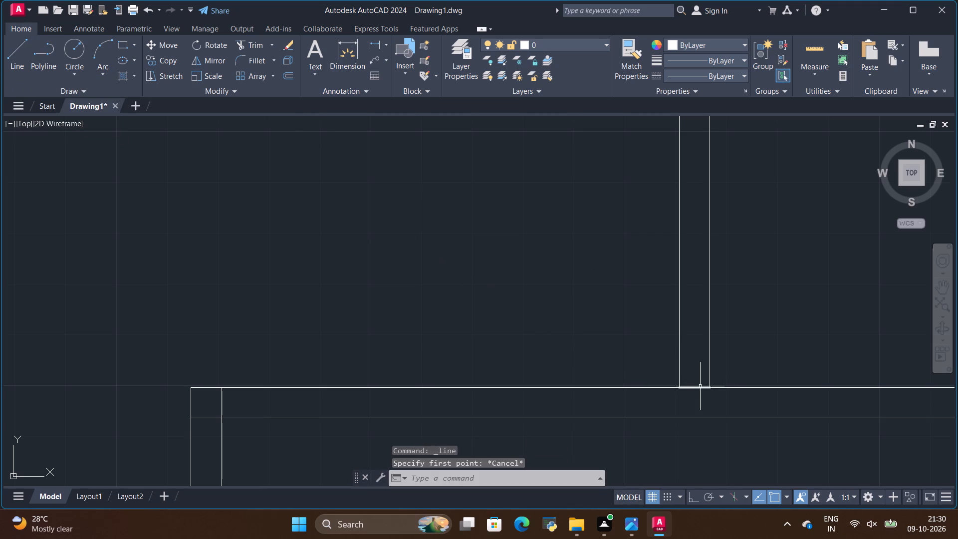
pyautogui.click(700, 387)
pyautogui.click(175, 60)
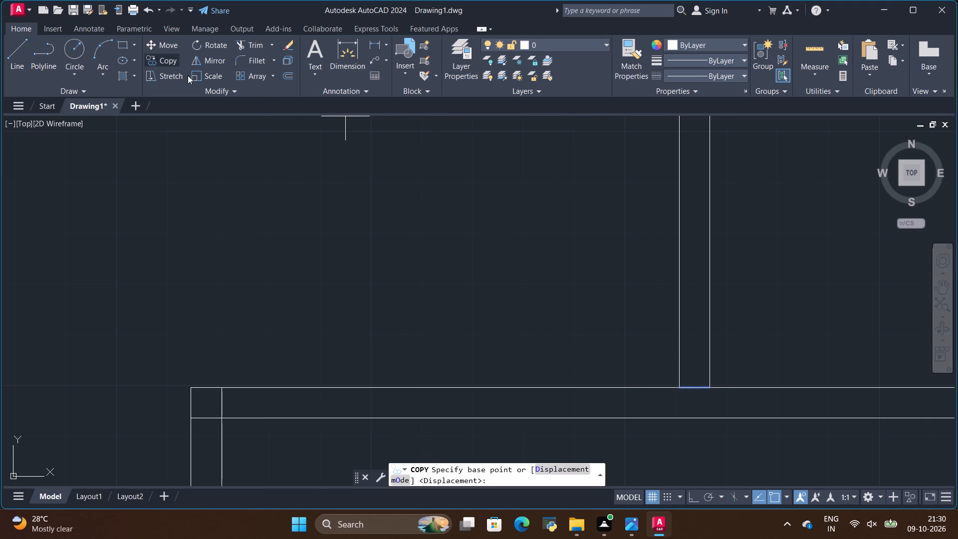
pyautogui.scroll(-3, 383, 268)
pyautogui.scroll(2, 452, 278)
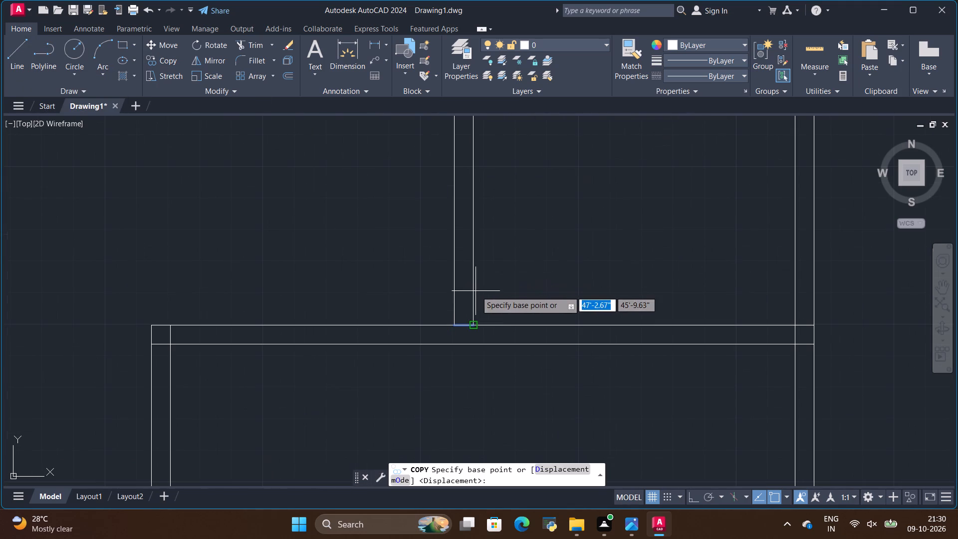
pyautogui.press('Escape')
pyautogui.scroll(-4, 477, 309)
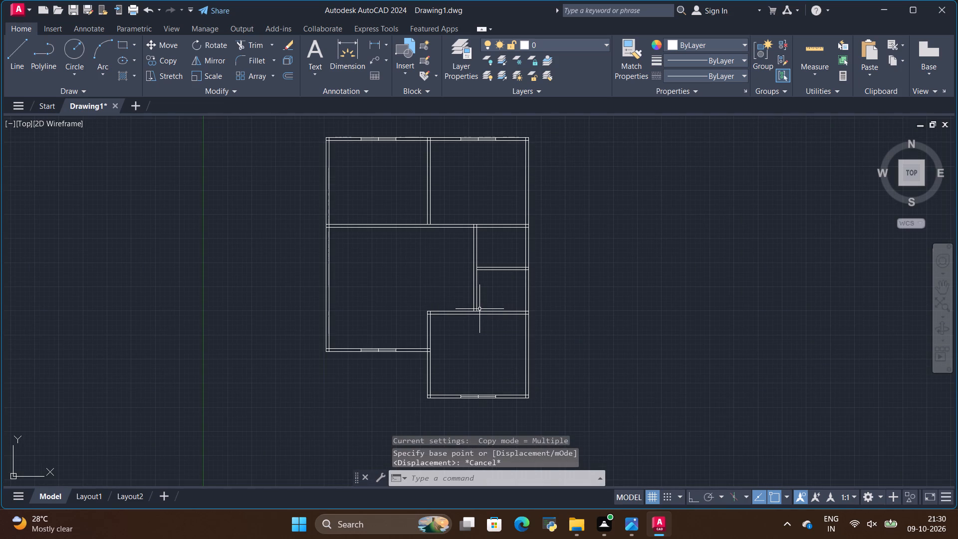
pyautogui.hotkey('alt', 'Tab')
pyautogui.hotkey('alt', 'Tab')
# Draw a short line across the wall below the bathrooms, continuing the partition's bathroom-side face to the lower wall line.
pyautogui.scroll(1, 473, 317)
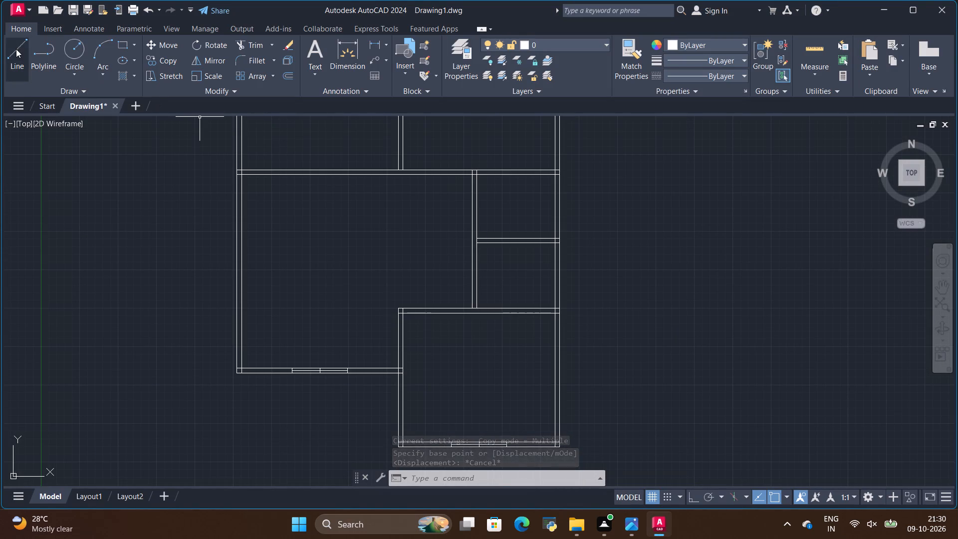
pyautogui.click(16, 49)
pyautogui.scroll(3, 475, 311)
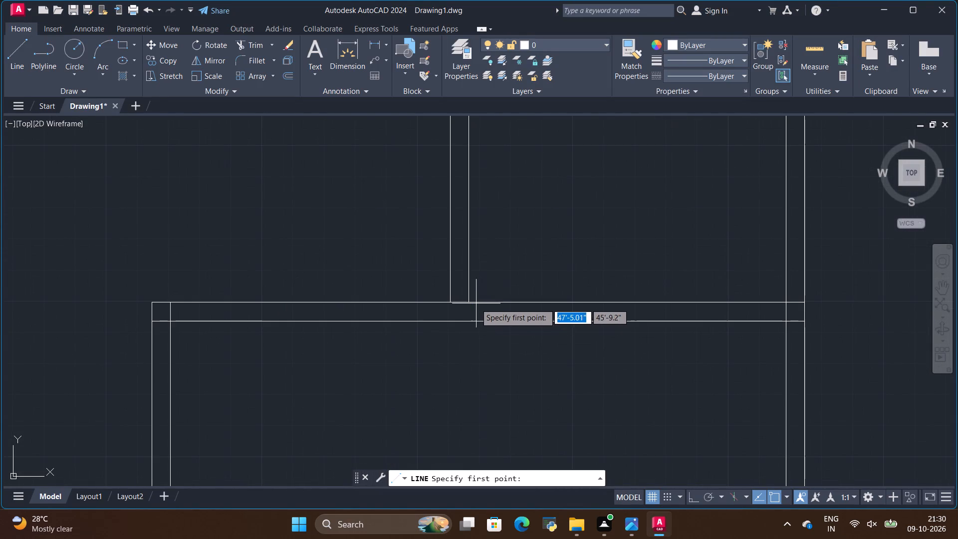
pyautogui.click(468, 301)
pyautogui.click(468, 322)
pyautogui.press('Escape')
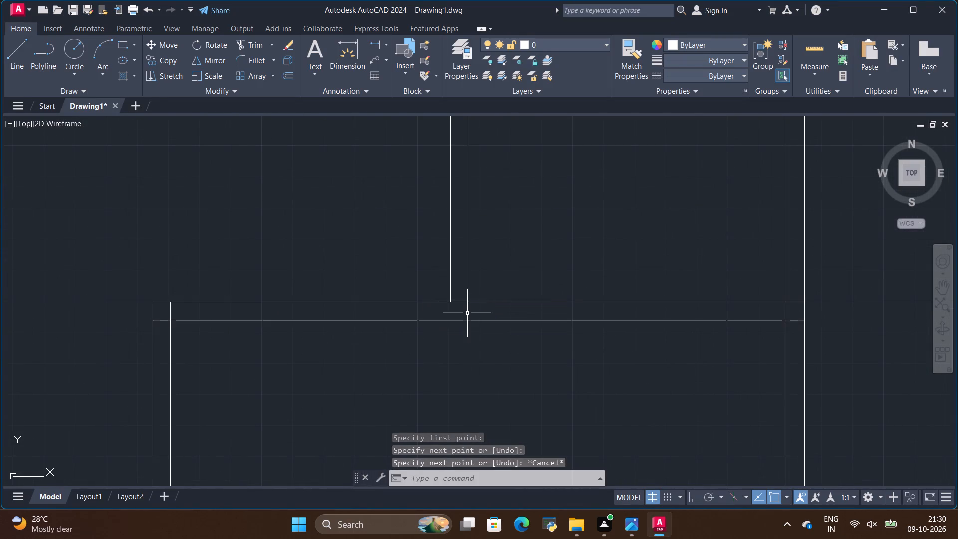
# Copy that short cross line 5" along the lower bathroom wall toward the outer right wall.
pyautogui.click(467, 313)
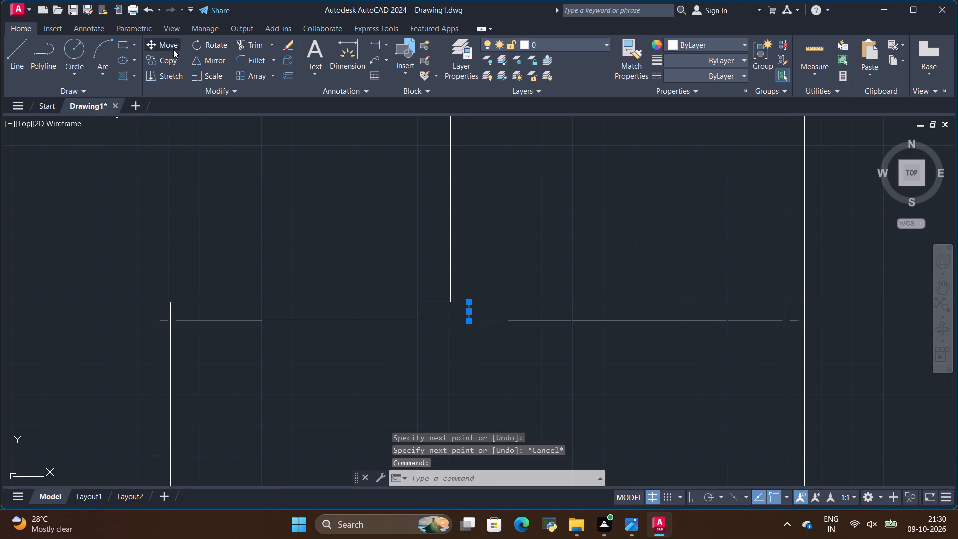
pyautogui.click(169, 61)
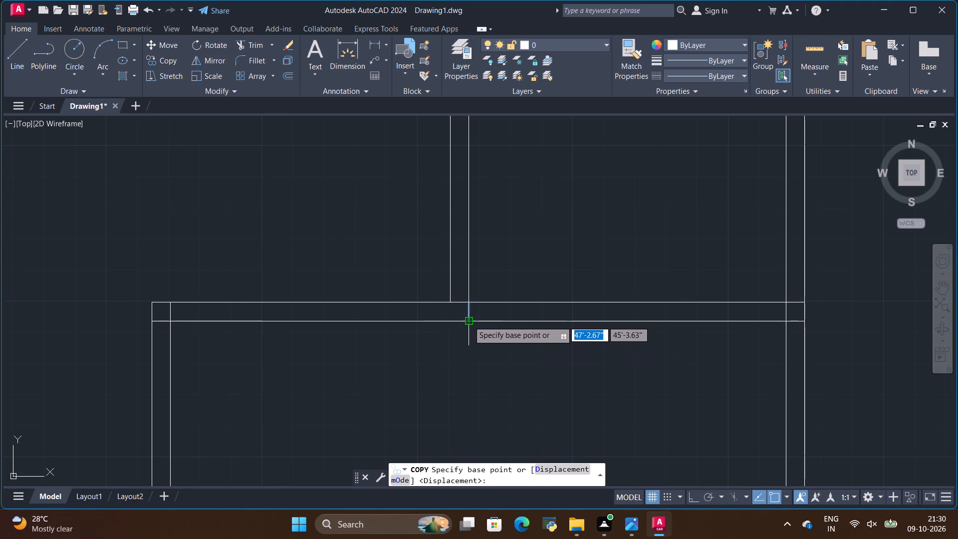
pyautogui.click(468, 319)
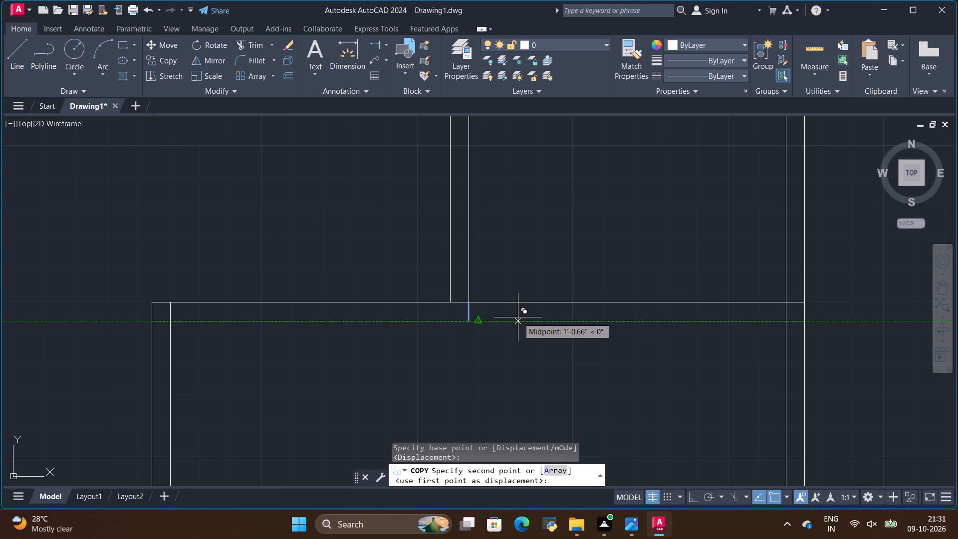
pyautogui.press('BackSpace')
pyautogui.write('5"')
pyautogui.press('Return')
pyautogui.press('Escape')
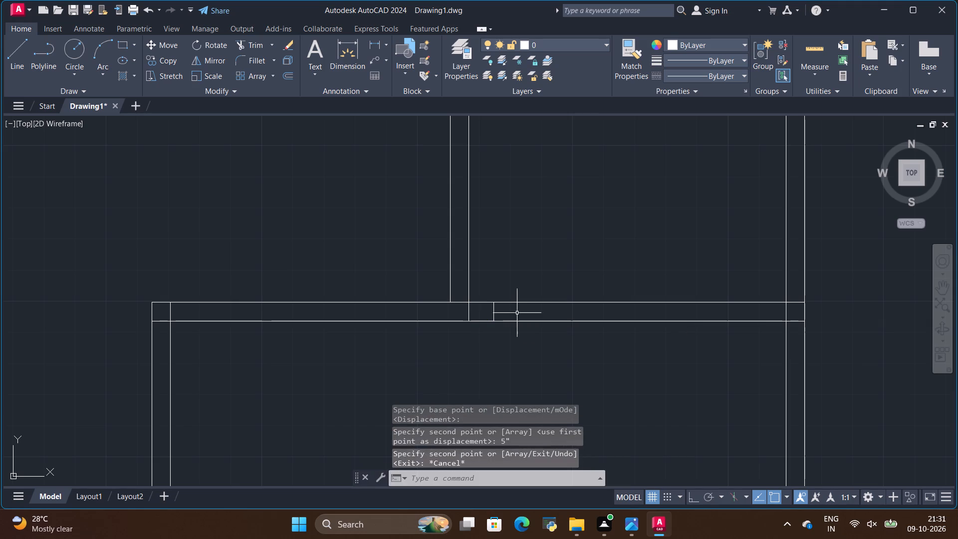
# With Ortho turned on, copy the short cross line in the upper bathroom wall 5" toward the outer right wall.
pyautogui.scroll(-3, 555, 365)
pyautogui.scroll(4, 561, 201)
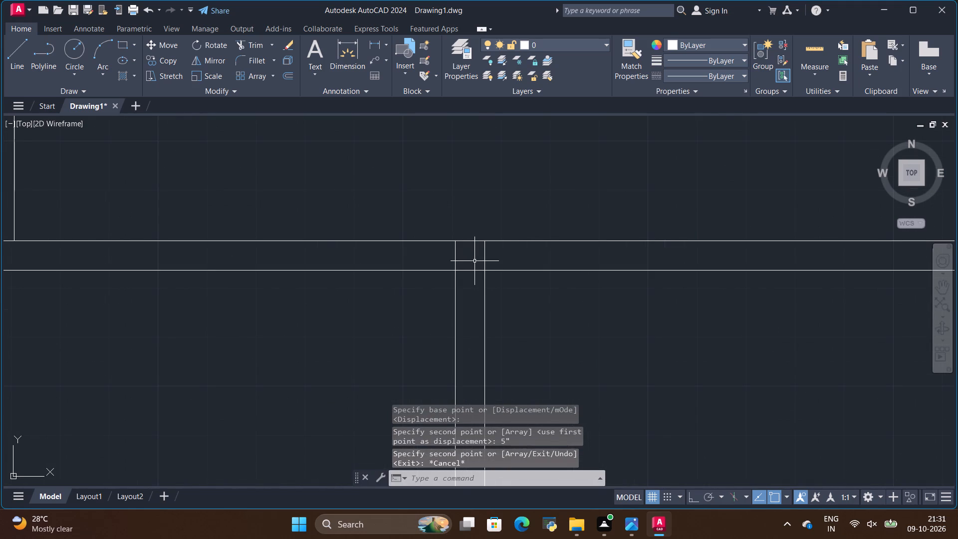
pyautogui.click(486, 256)
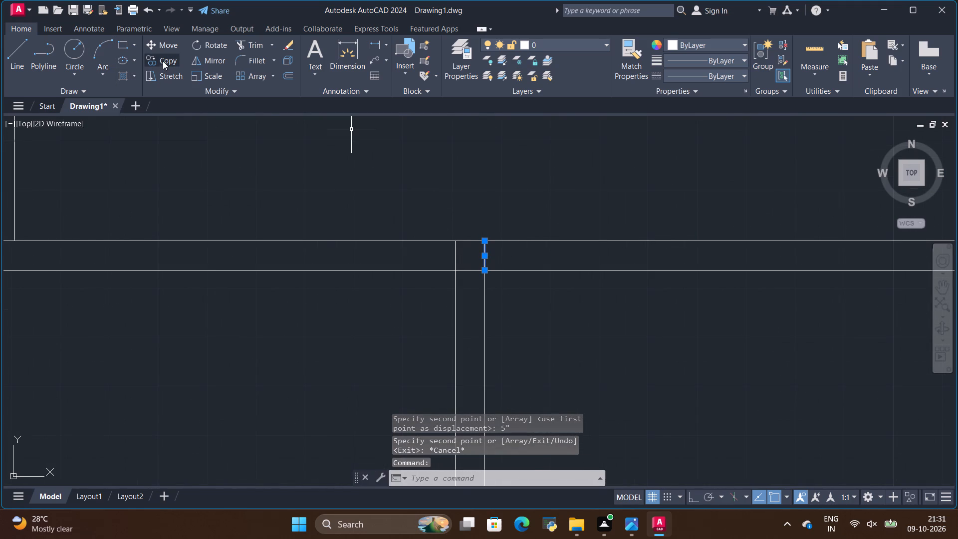
pyautogui.click(163, 61)
pyautogui.click(485, 271)
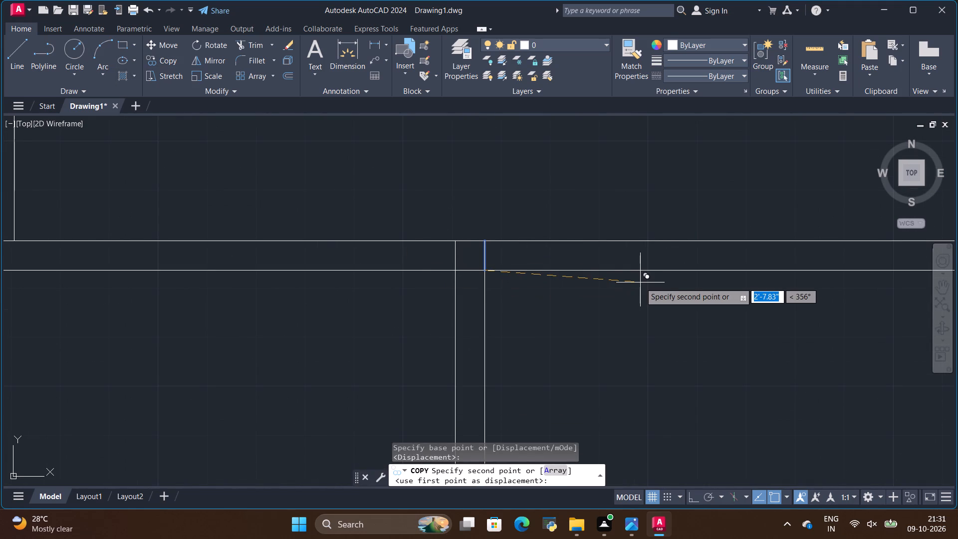
pyautogui.click(687, 501)
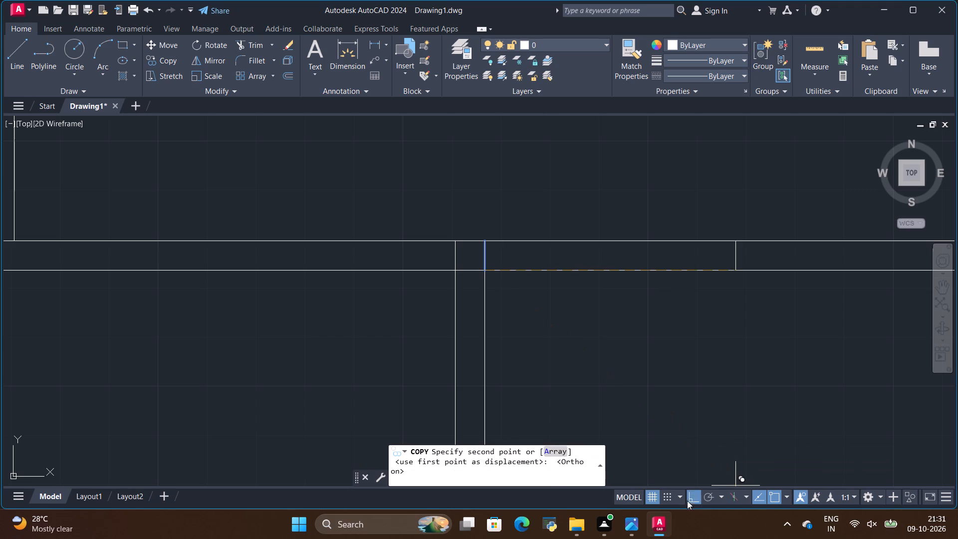
pyautogui.press('BackSpace')
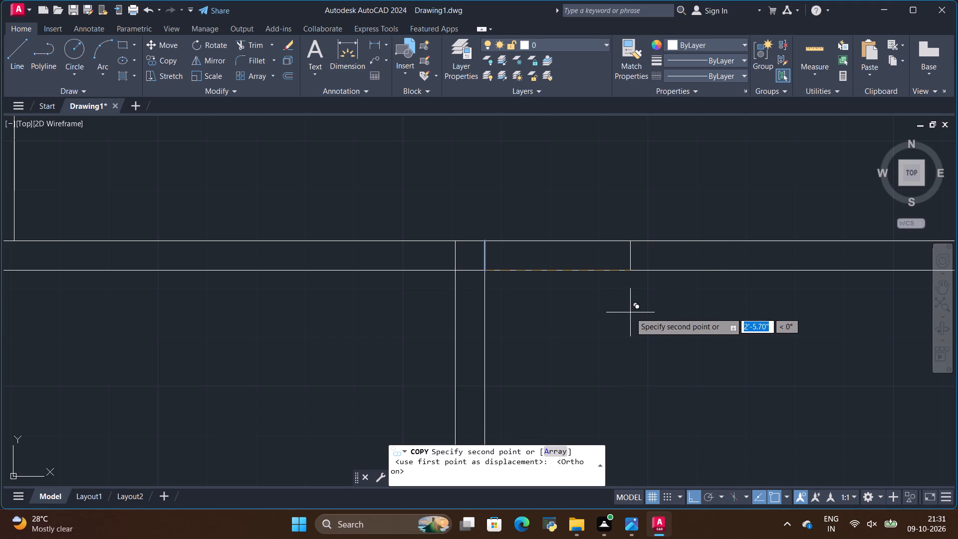
pyautogui.press('5')
pyautogui.hotkey('shift', '"')
pyautogui.press('Return')
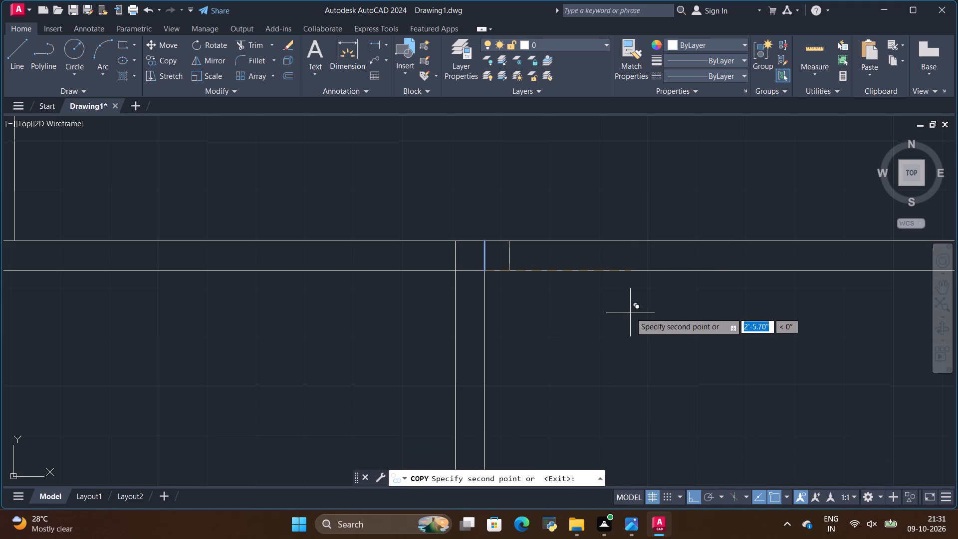
pyautogui.press('Escape')
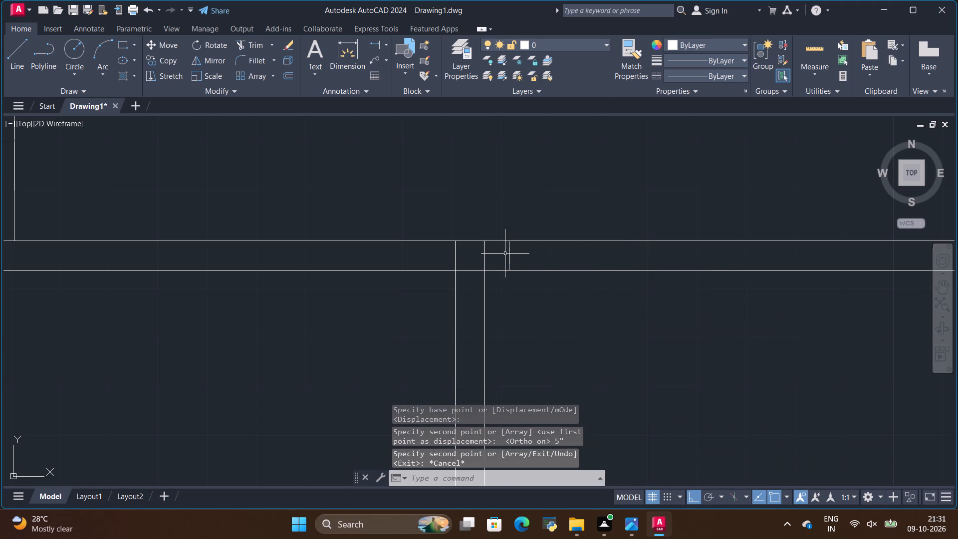
# Copy the offset short cross lines in the upper and lower bathroom walls 3' toward the outer right wall.
pyautogui.click(509, 254)
pyautogui.scroll(-5, 552, 188)
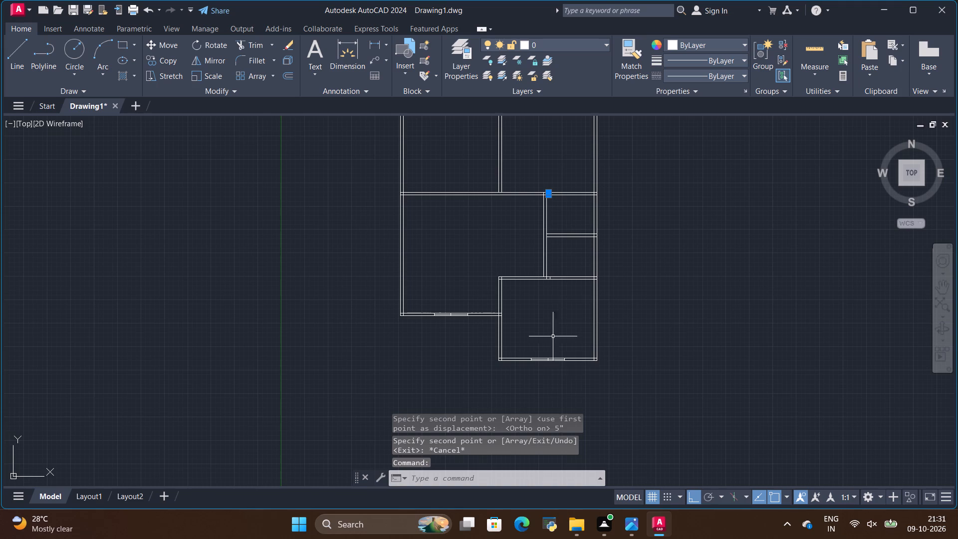
pyautogui.scroll(3, 559, 258)
pyautogui.click(521, 330)
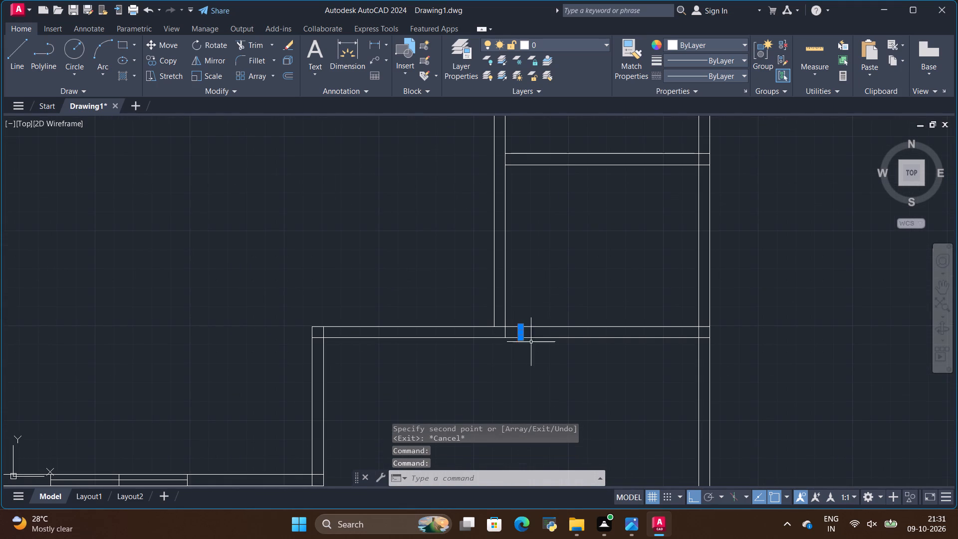
pyautogui.scroll(3, 508, 310)
pyautogui.scroll(-2, 566, 273)
pyautogui.scroll(2, 571, 340)
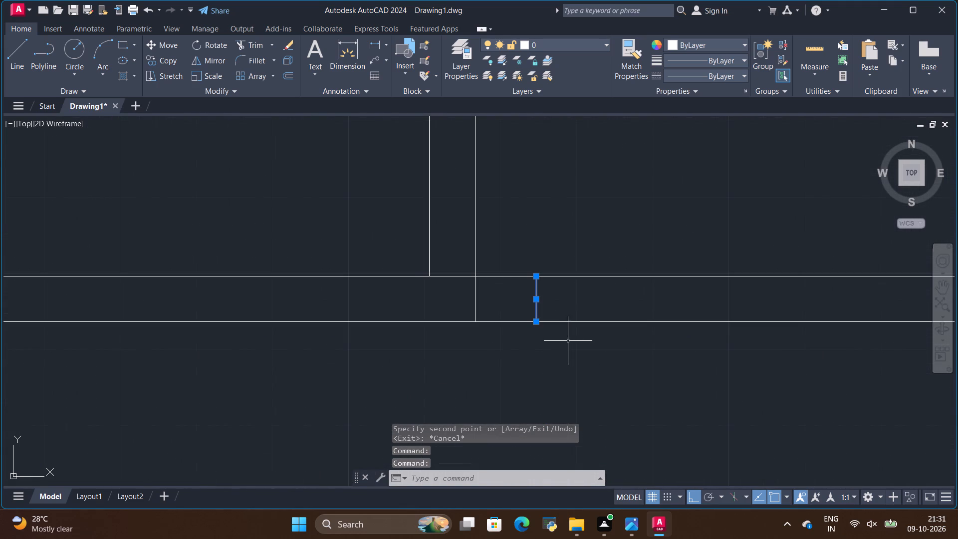
pyautogui.click(169, 63)
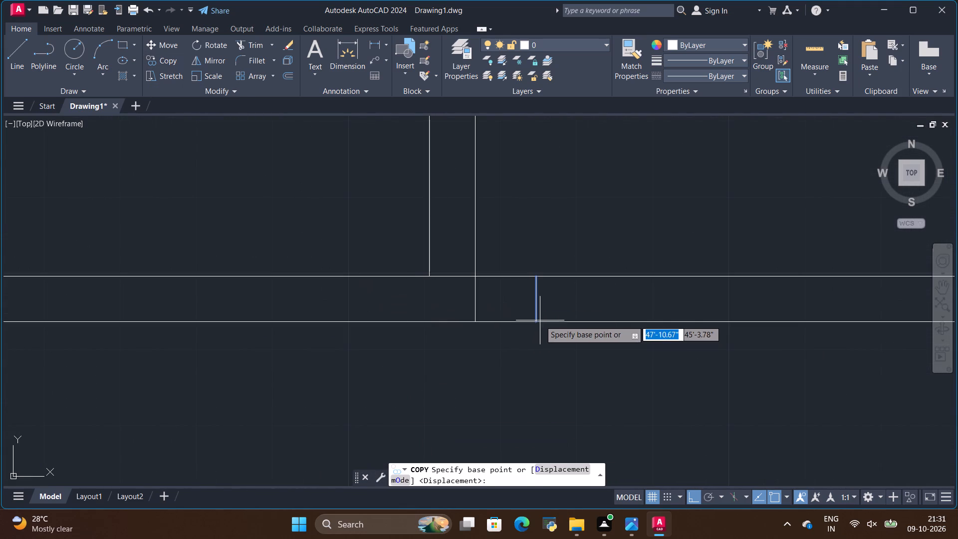
pyautogui.click(537, 319)
pyautogui.press('BackSpace')
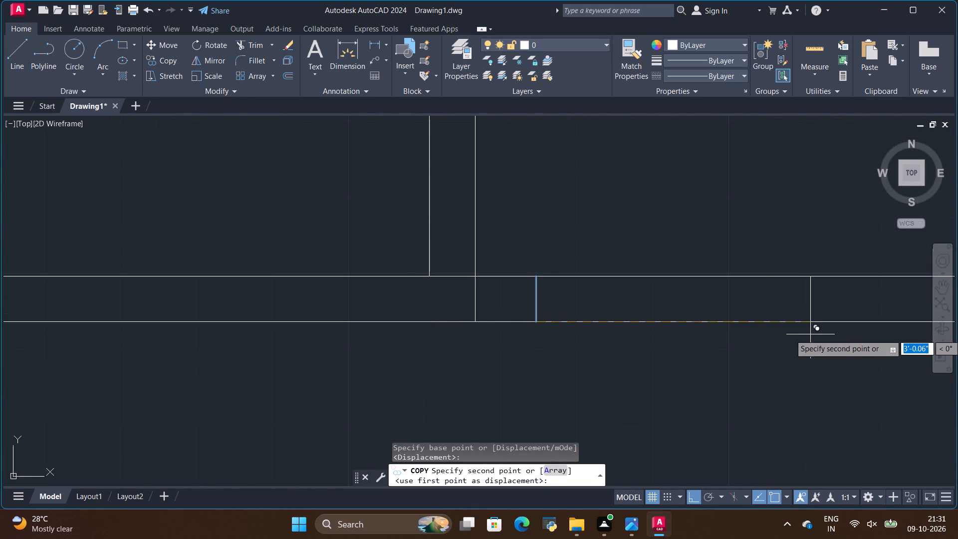
pyautogui.write("3'")
pyautogui.press('Return')
pyautogui.press('Escape')
# Trim the upper and lower bathroom wall lines between their cross lines to open a 3' doorway in each.
pyautogui.scroll(-3, 826, 302)
pyautogui.scroll(-3, 769, 435)
pyautogui.scroll(1, 765, 348)
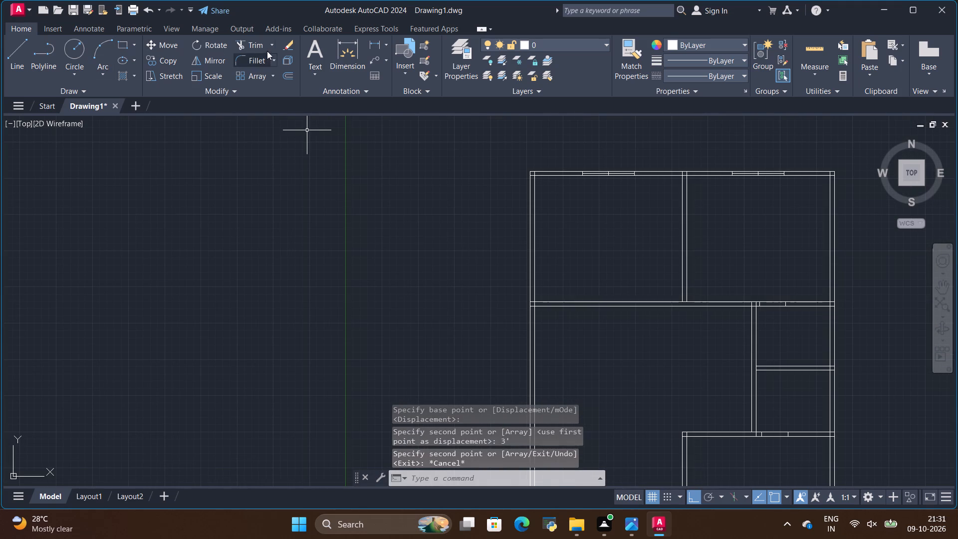
pyautogui.click(256, 44)
pyautogui.scroll(2, 800, 307)
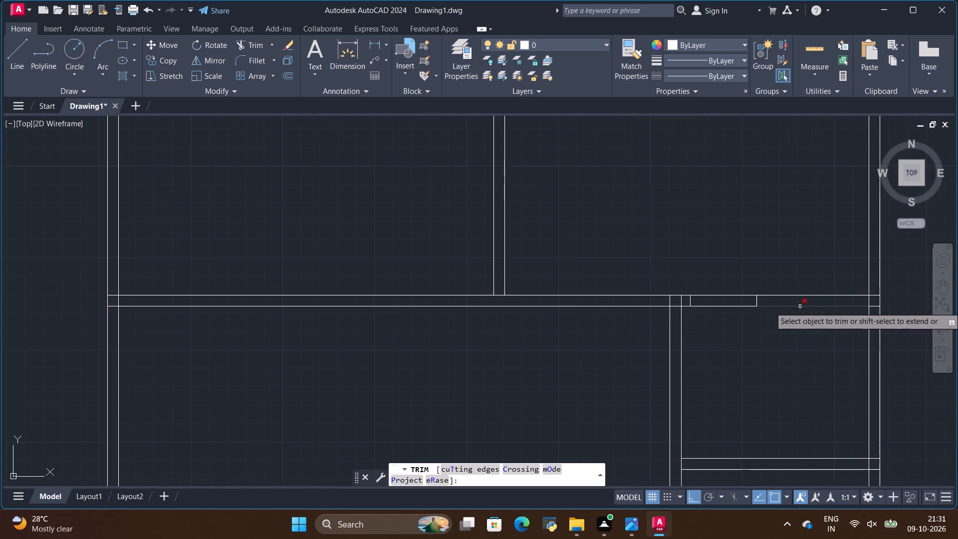
pyautogui.scroll(1, 791, 307)
pyautogui.moveTo(693, 269); pyautogui.dragTo(699, 327)
pyautogui.scroll(-4, 671, 206)
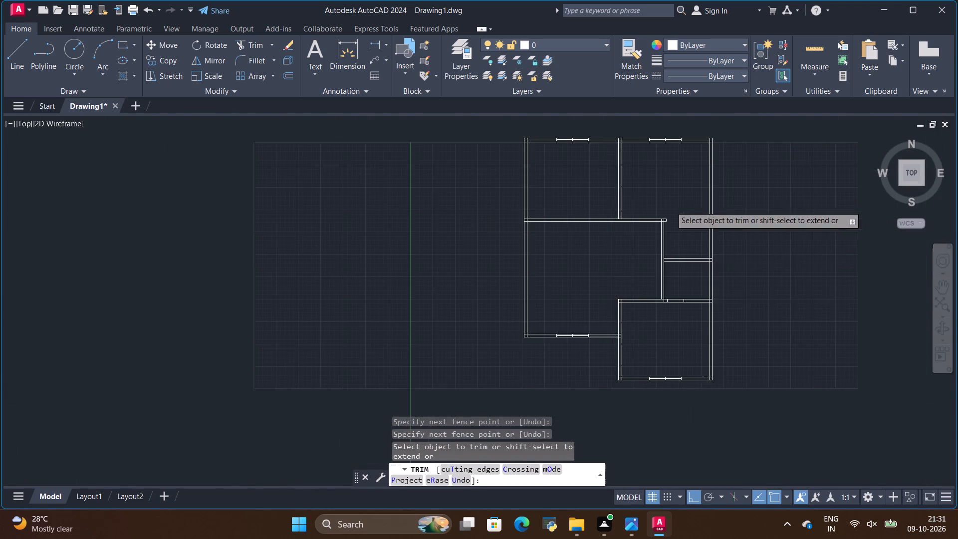
pyautogui.scroll(2, 671, 291)
pyautogui.moveTo(670, 291); pyautogui.dragTo(675, 329)
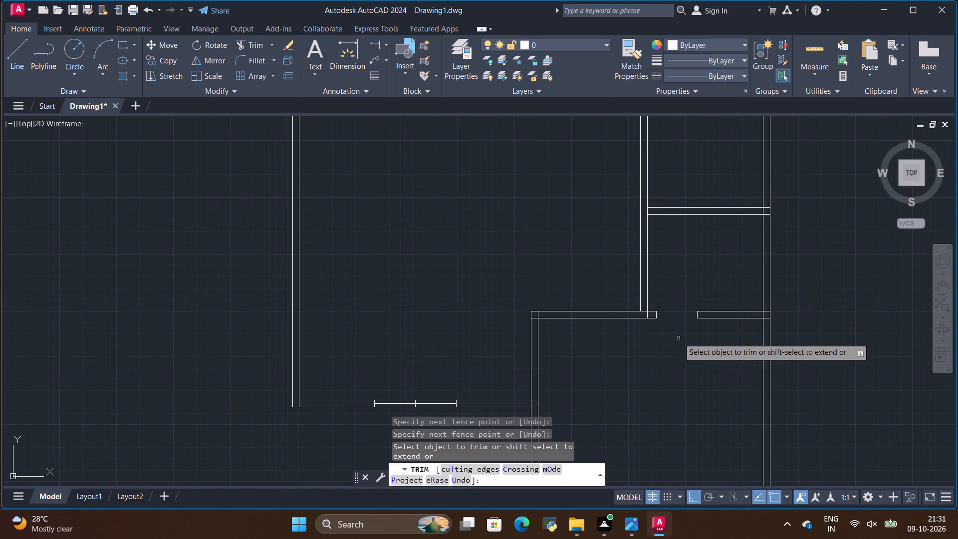
# Draw a short line across the wall below Bedroom 2, continuing the bedroom-side face of the kitchen–bedroom partition to the lower wall line.
pyautogui.hotkey('alt', 'Tab')
pyautogui.hotkey('alt', 'Tab')
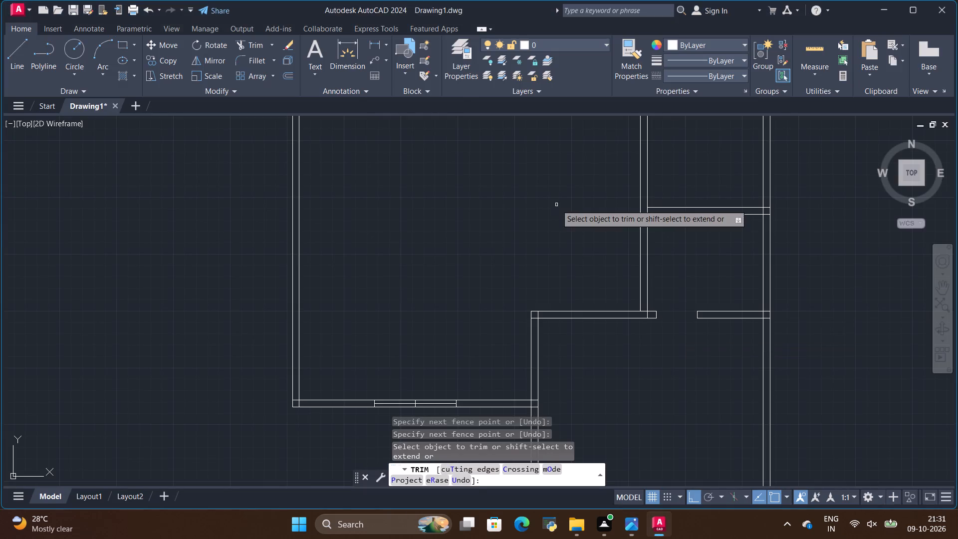
pyautogui.hotkey('alt', 'Tab')
pyautogui.hotkey('alt', 'Tab')
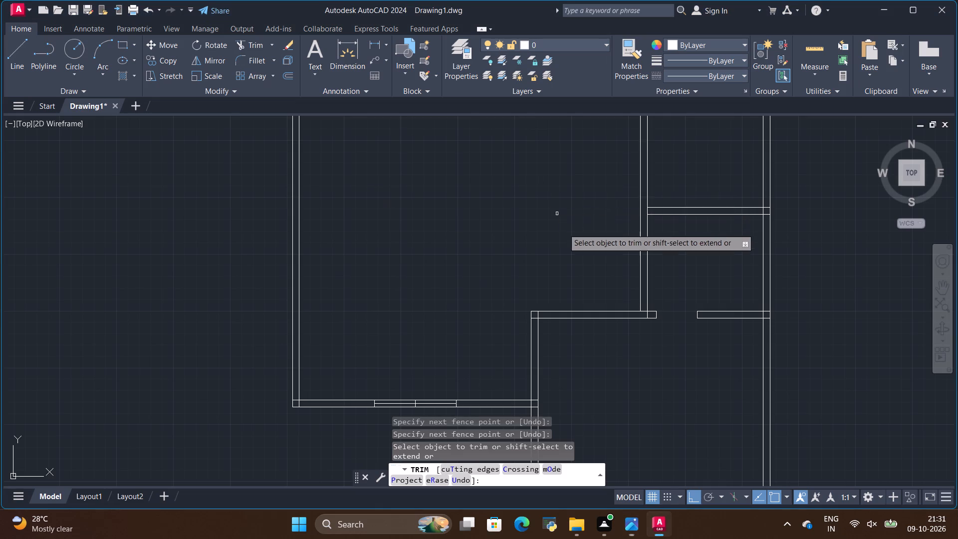
pyautogui.scroll(-3, 565, 237)
pyautogui.scroll(5, 569, 180)
pyautogui.scroll(1, 526, 308)
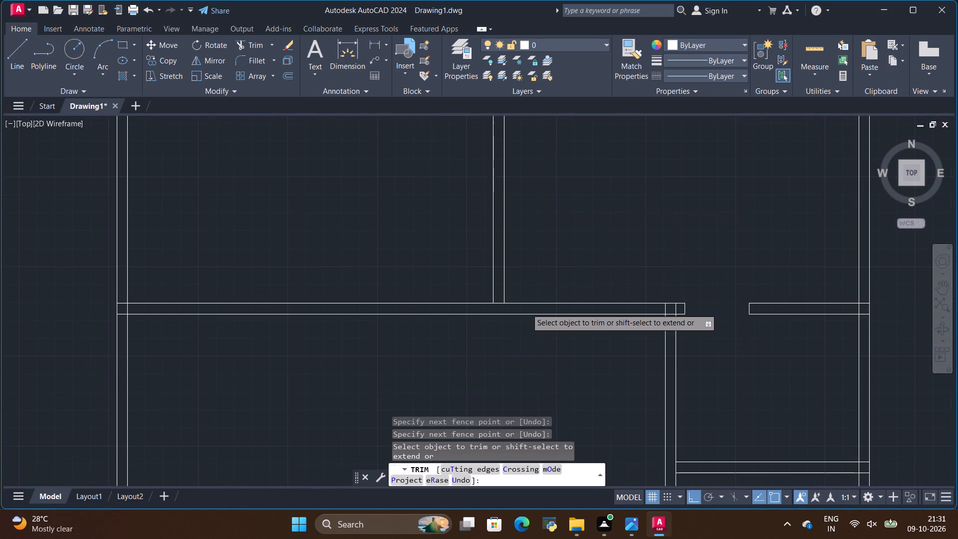
pyautogui.moveTo(10, 63); pyautogui.dragTo(15, 66)
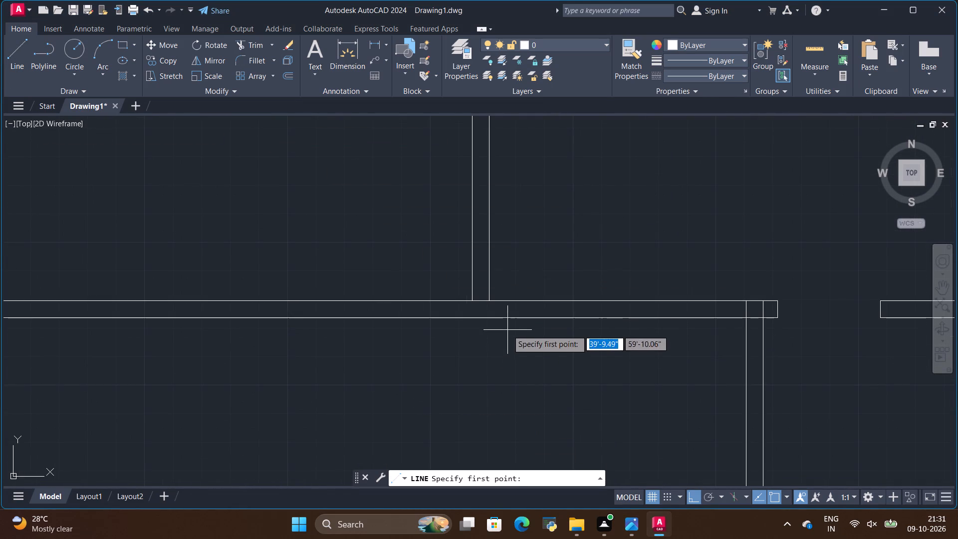
pyautogui.click(490, 302)
pyautogui.click(490, 319)
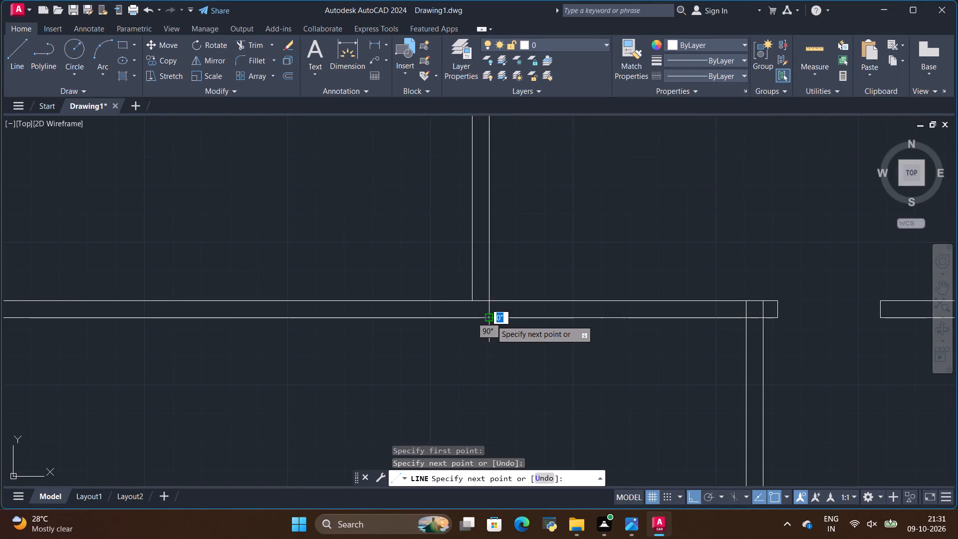
pyautogui.press('Escape')
pyautogui.click(478, 294)
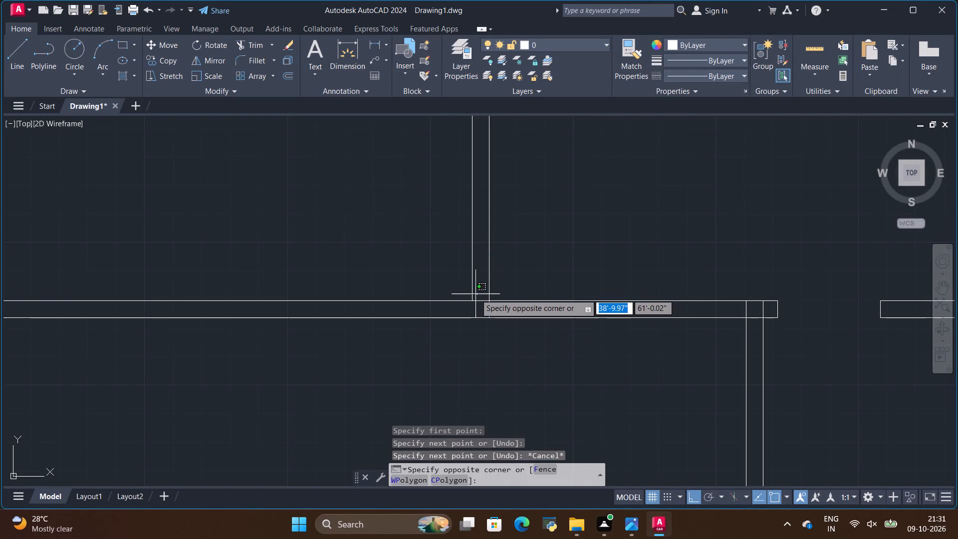
pyautogui.press('Escape')
pyautogui.press('Escape')
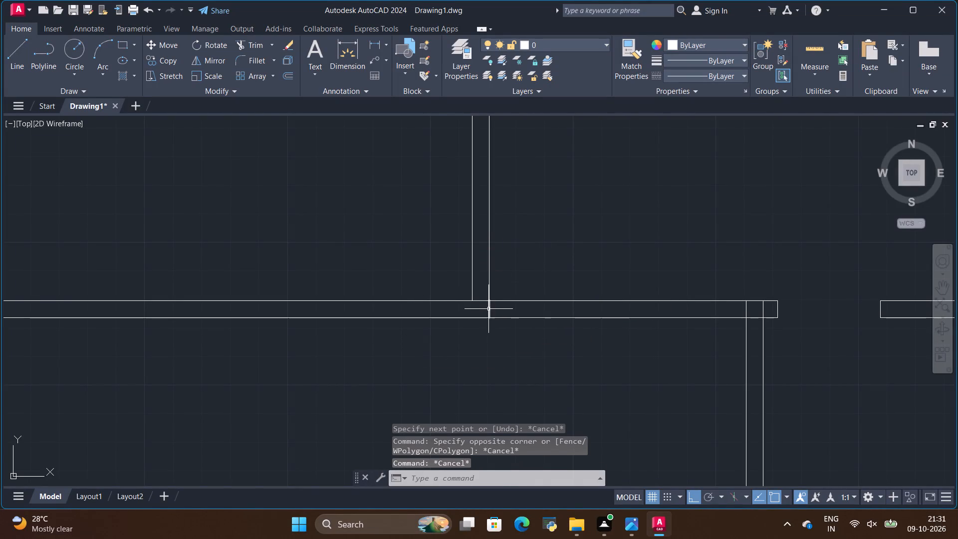
# Copy that short cross line 5" along the wall below Bedroom 2 toward the bathrooms.
pyautogui.click(489, 309)
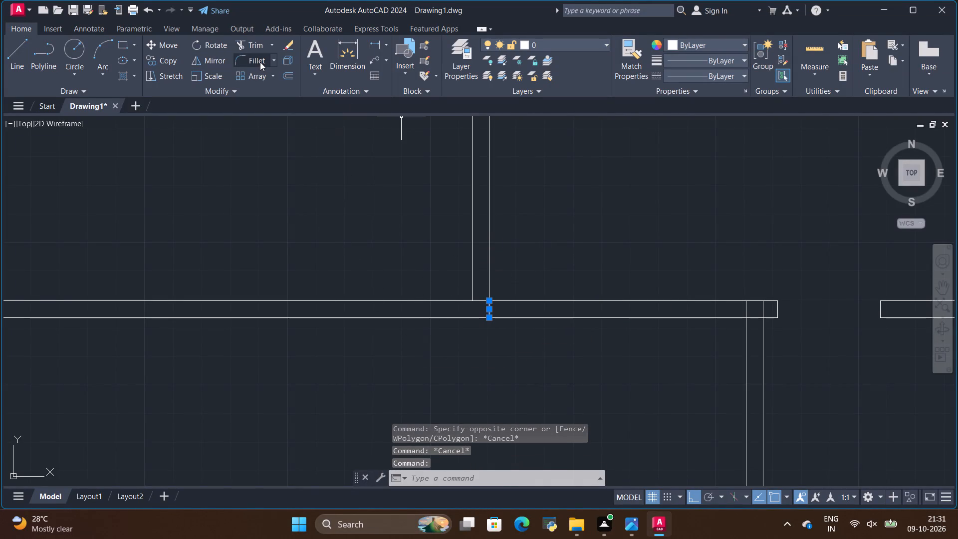
pyautogui.click(171, 62)
pyautogui.scroll(4, 472, 305)
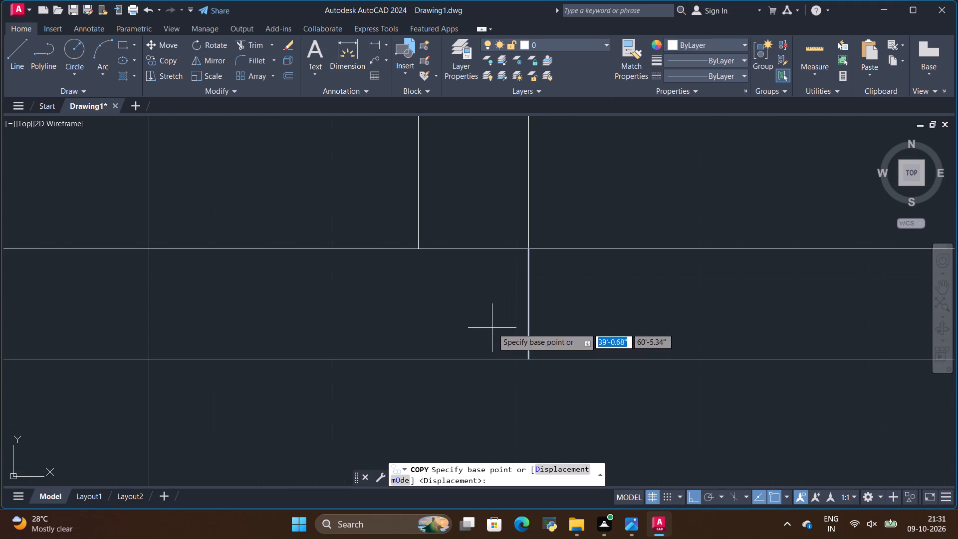
pyautogui.click(529, 357)
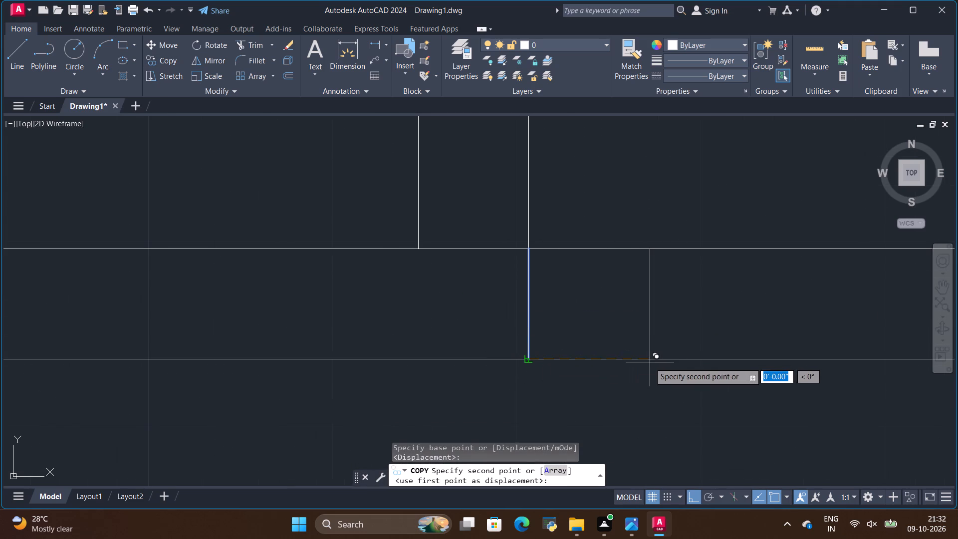
pyautogui.press('BackSpace')
pyautogui.press('5')
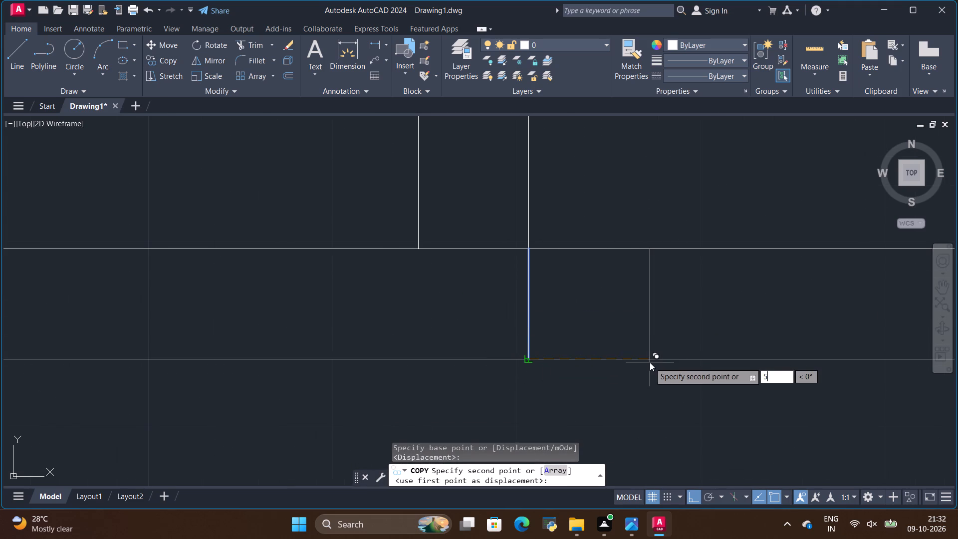
pyautogui.hotkey('shift', '"')
pyautogui.press('Return')
pyautogui.press('Escape')
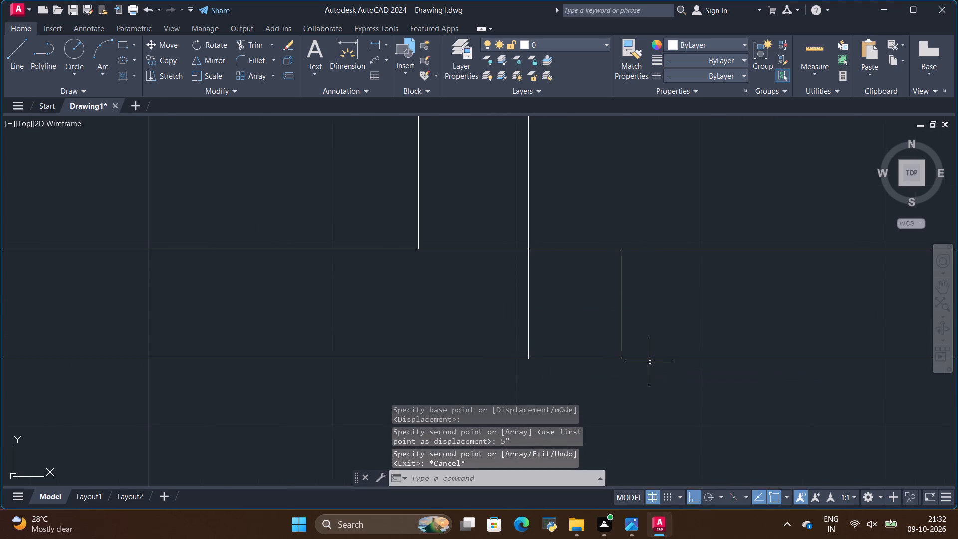
pyautogui.click(623, 340)
pyautogui.click(621, 346)
# Copy the offset cross line 3' further along the wall below Bedroom 2 toward the bathrooms.
pyautogui.scroll(-2, 488, 308)
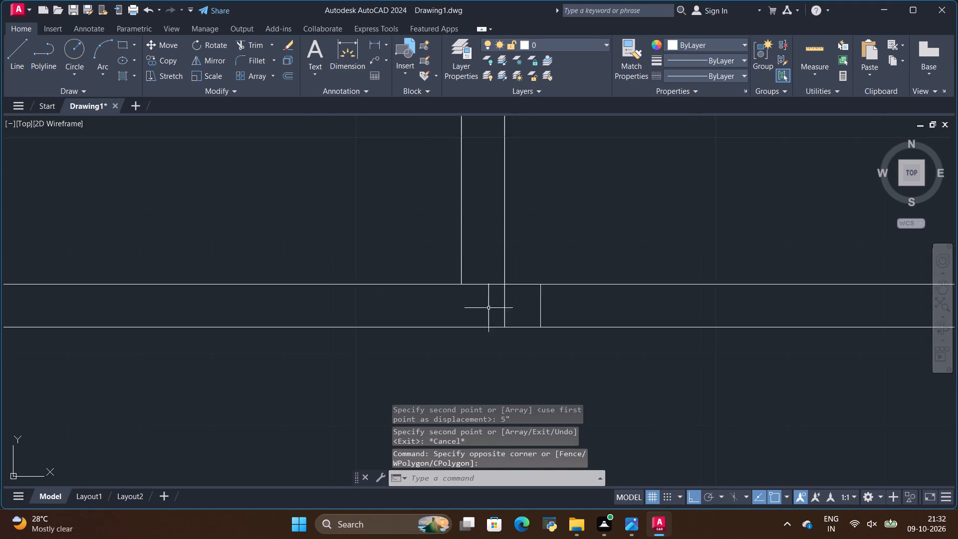
pyautogui.scroll(-2, 476, 308)
pyautogui.scroll(3, 468, 304)
pyautogui.click(530, 322)
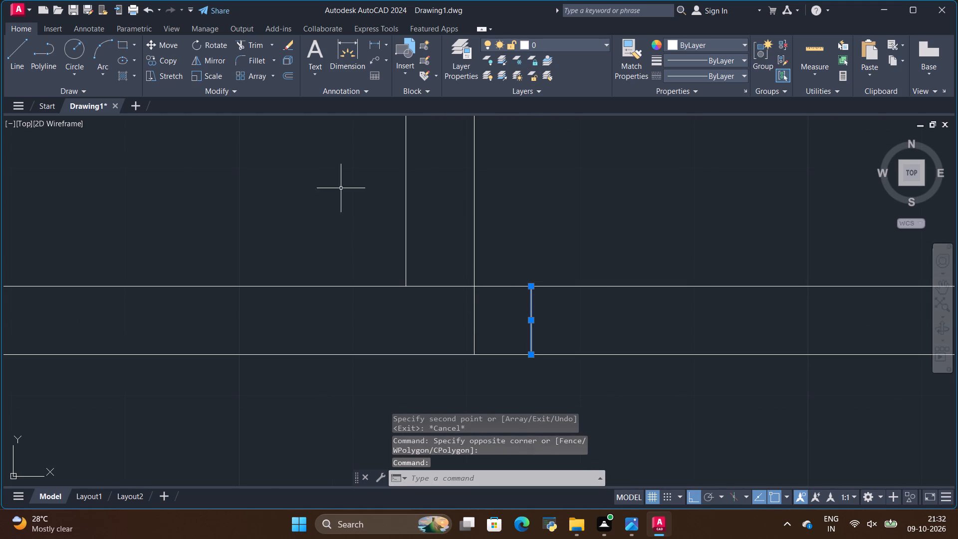
pyautogui.click(166, 62)
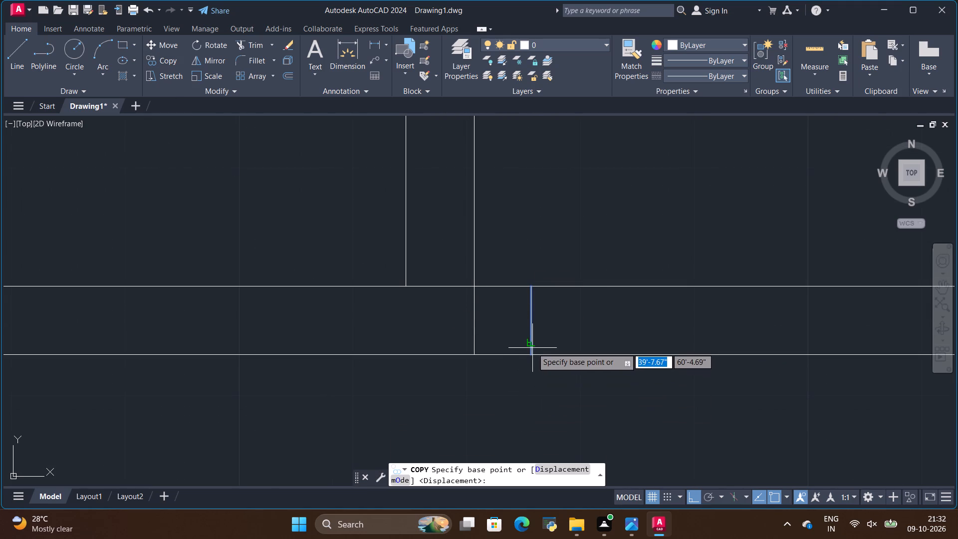
pyautogui.click(532, 356)
pyautogui.press('BackSpace')
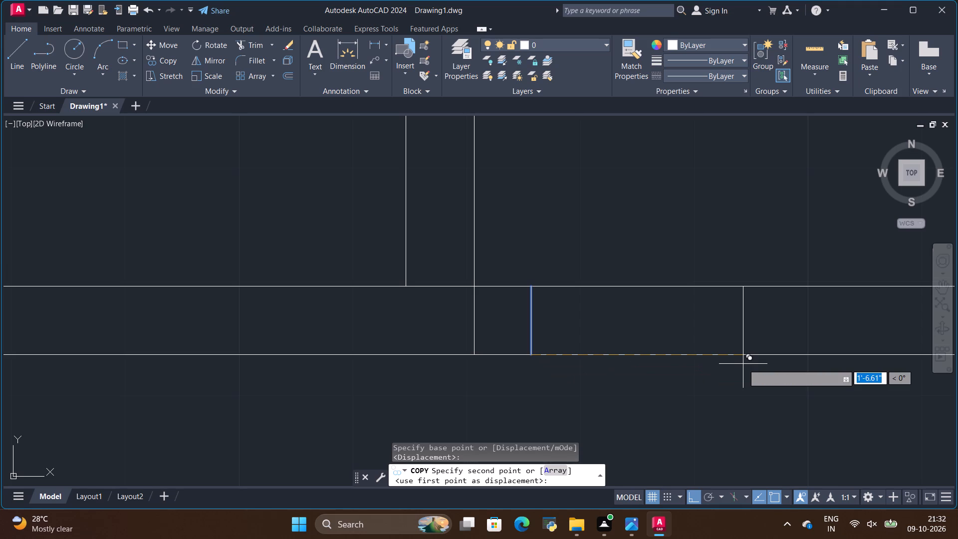
pyautogui.write("3'")
pyautogui.press('Return')
pyautogui.press('Escape')
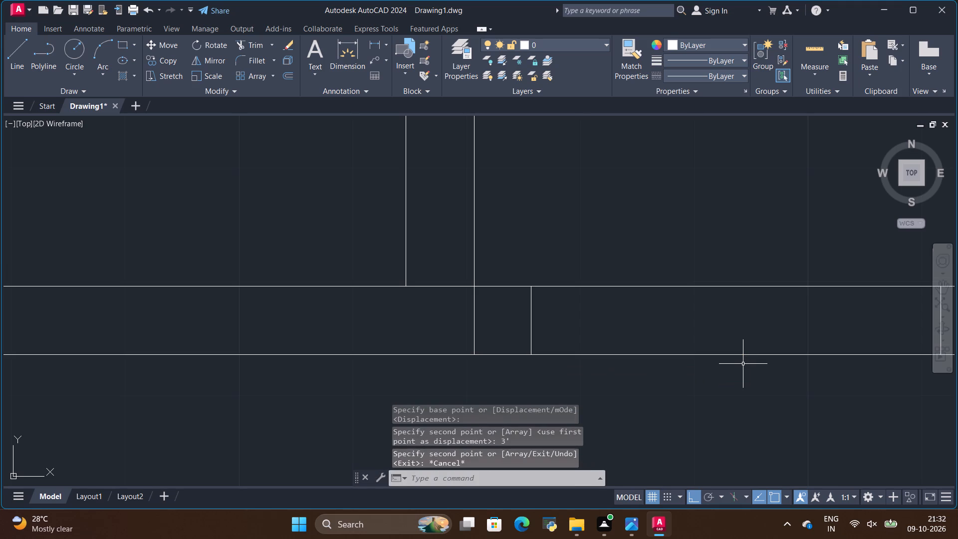
# Trim both wall lines between the two cross lines below Bedroom 2 to open its 3' doorway.
pyautogui.scroll(-4, 715, 332)
pyautogui.scroll(-3, 660, 325)
pyautogui.scroll(2, 680, 321)
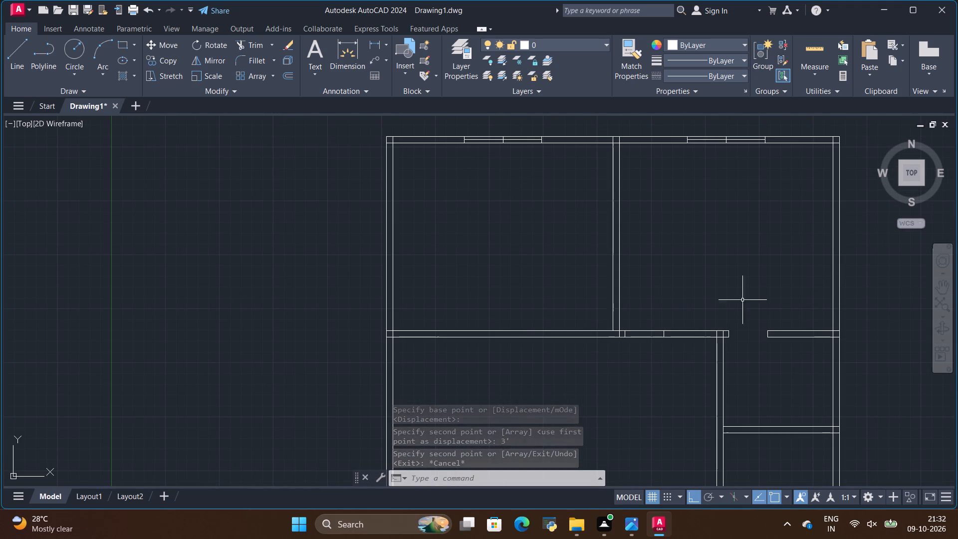
pyautogui.click(247, 47)
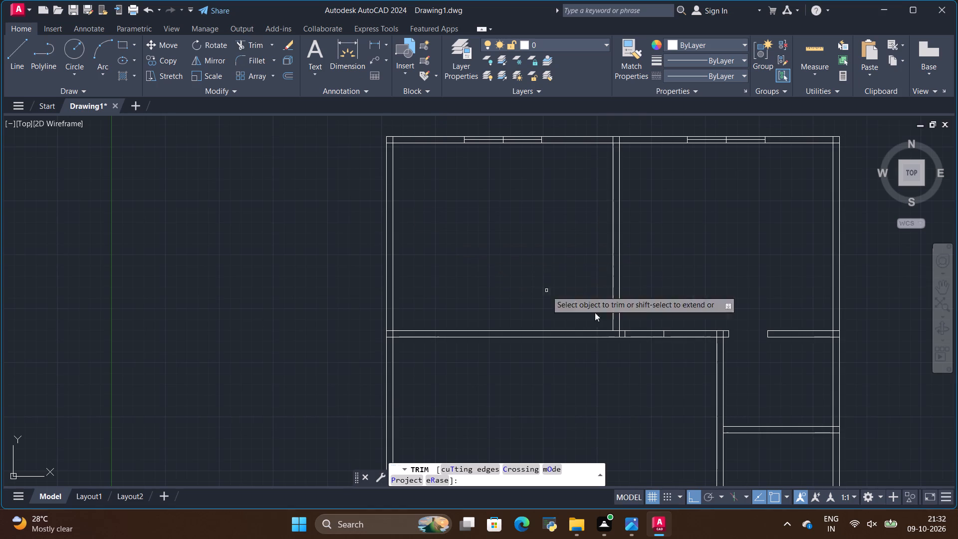
pyautogui.scroll(2, 618, 322)
pyautogui.moveTo(639, 319); pyautogui.dragTo(664, 388)
pyautogui.scroll(-4, 550, 316)
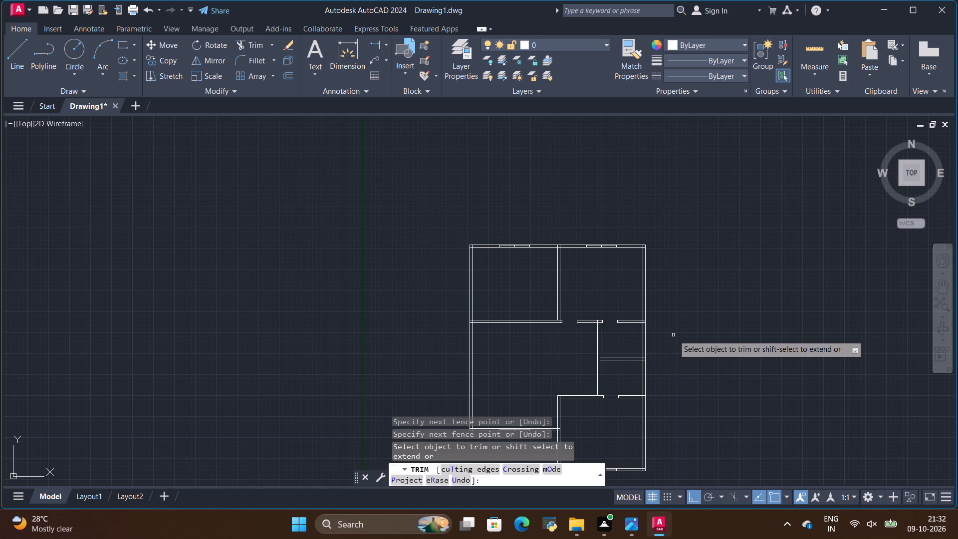
# Draw a short line across the wall above Bedroom 1, along the bedroom-side face of the hall–bedroom partition.
pyautogui.hotkey('alt', 'Tab')
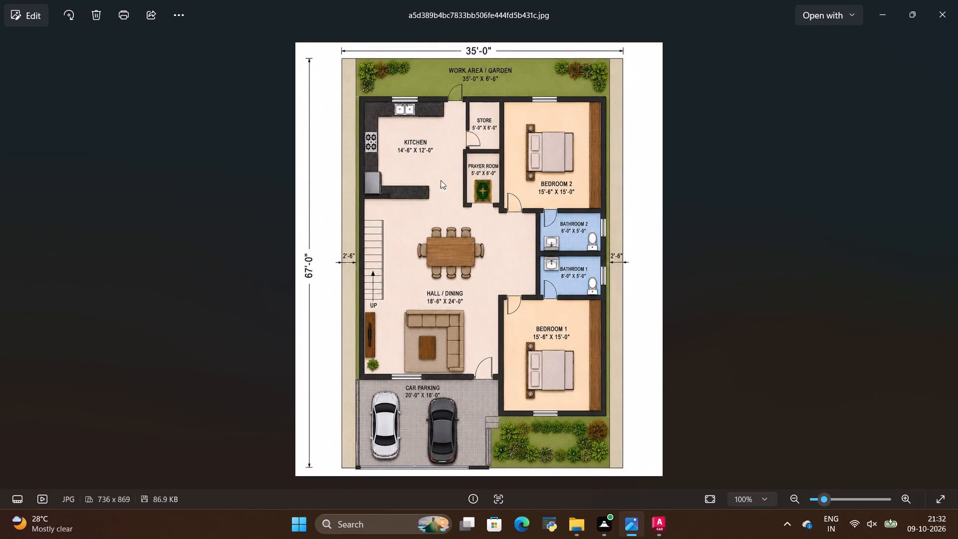
pyautogui.hotkey('alt', 'Tab')
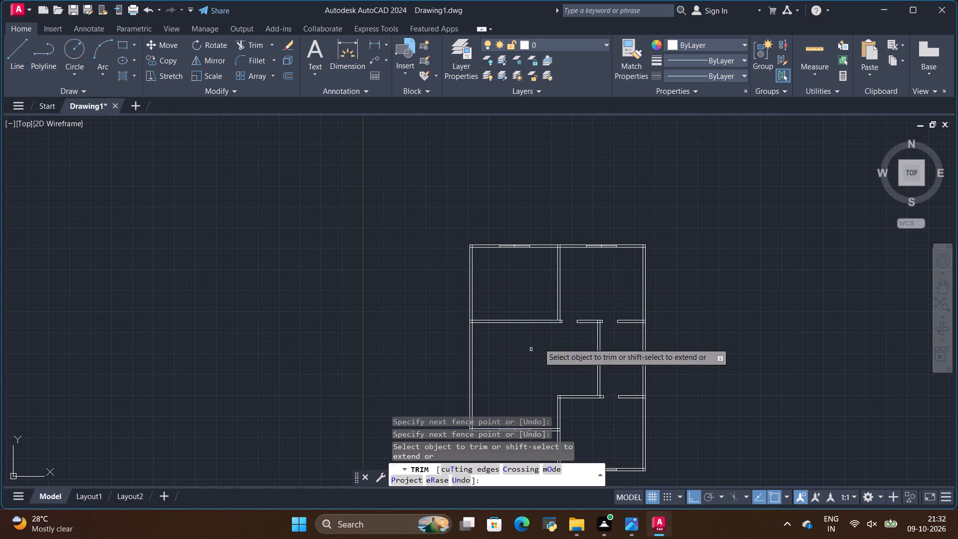
pyautogui.scroll(-1, 556, 321)
pyautogui.scroll(5, 561, 364)
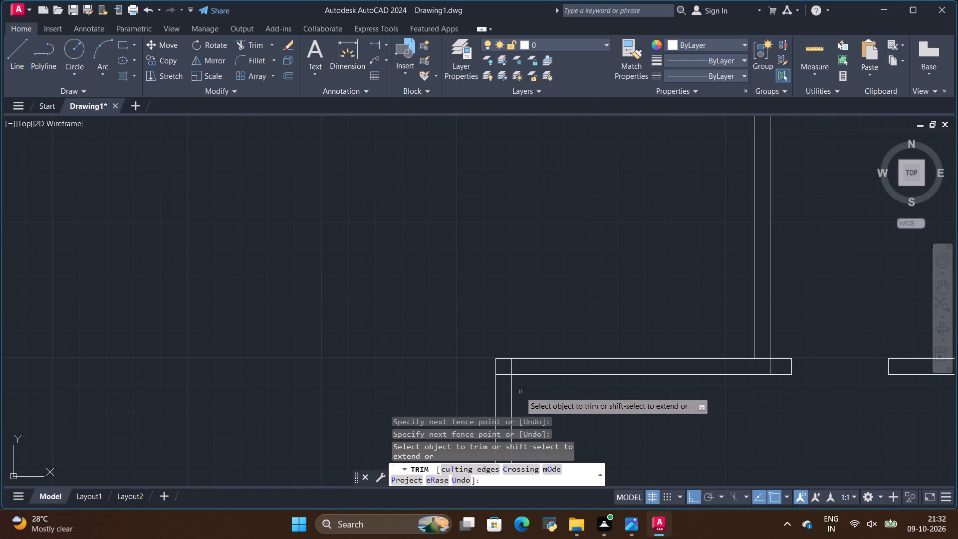
pyautogui.press('space')
pyautogui.click(512, 368)
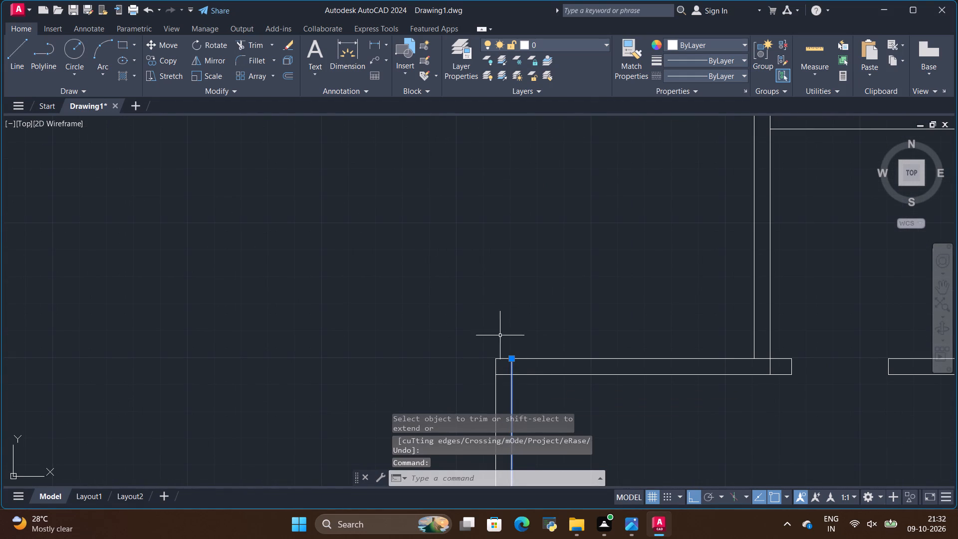
pyautogui.click(17, 53)
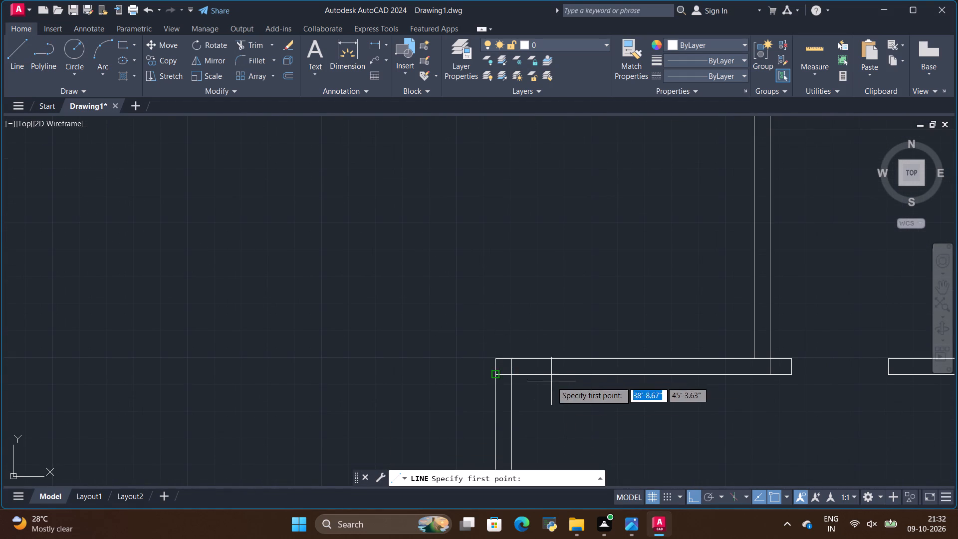
pyautogui.scroll(2, 530, 372)
pyautogui.click(477, 380)
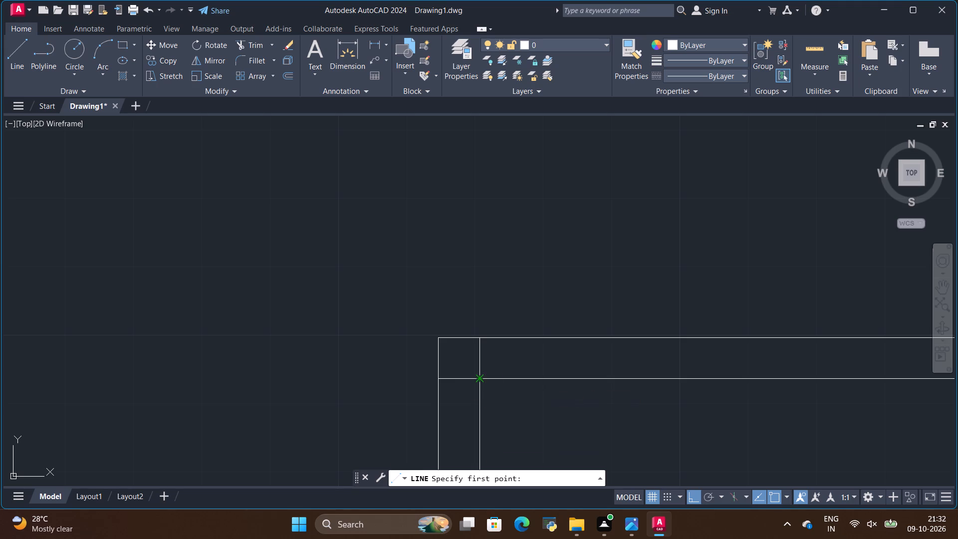
pyautogui.click(478, 340)
pyautogui.press('Escape')
# Copy that short cross line 5" along the wall above Bedroom 1 toward the bathrooms.
pyautogui.click(478, 357)
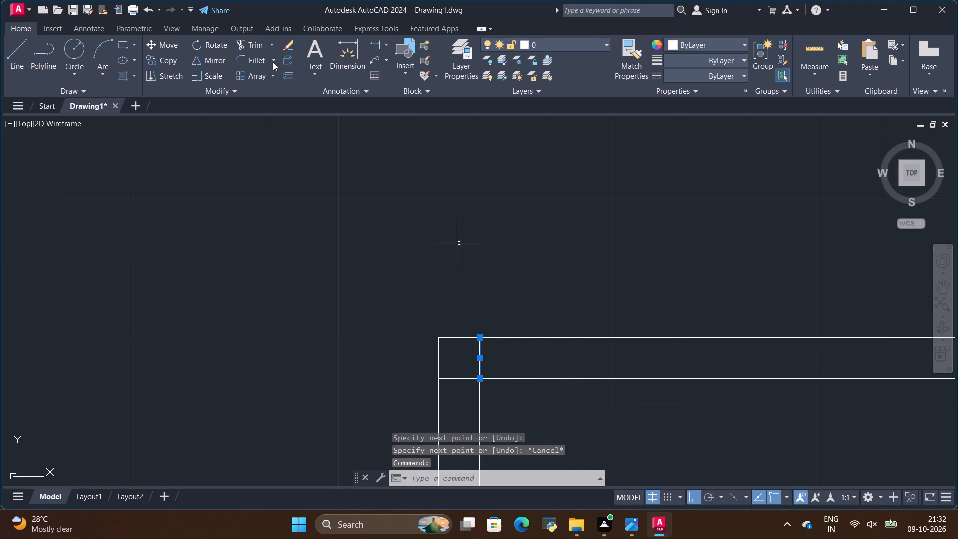
pyautogui.click(161, 54)
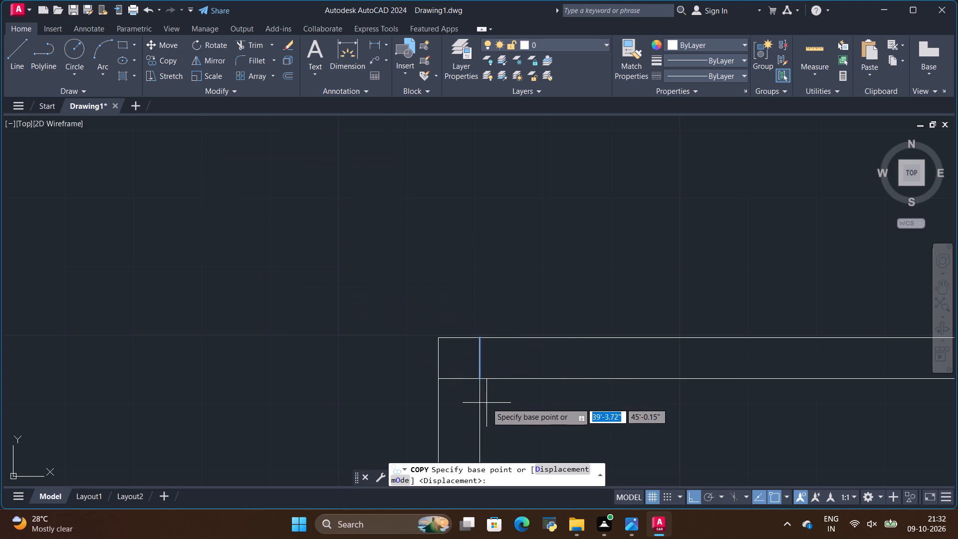
pyautogui.click(481, 379)
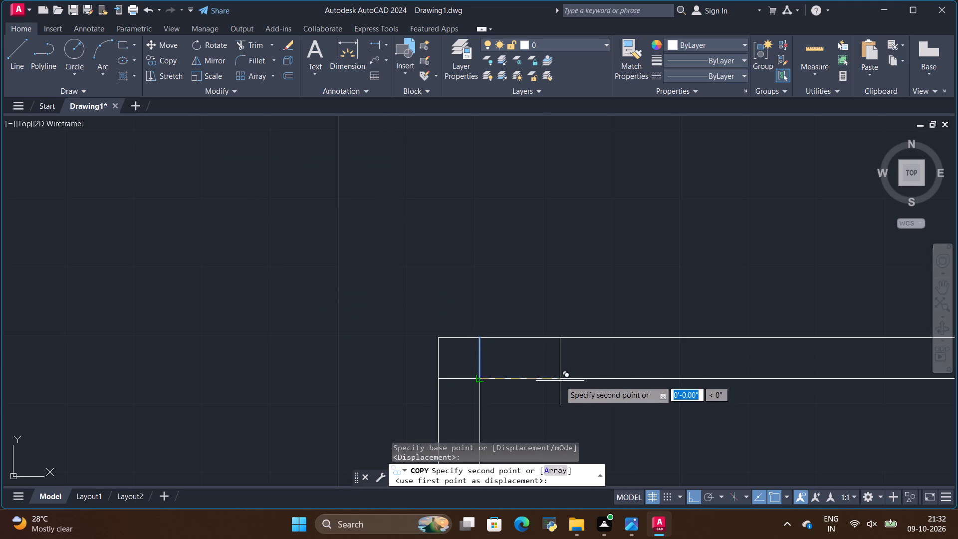
pyautogui.press('BackSpace')
pyautogui.press('5')
pyautogui.hotkey('shift', '"')
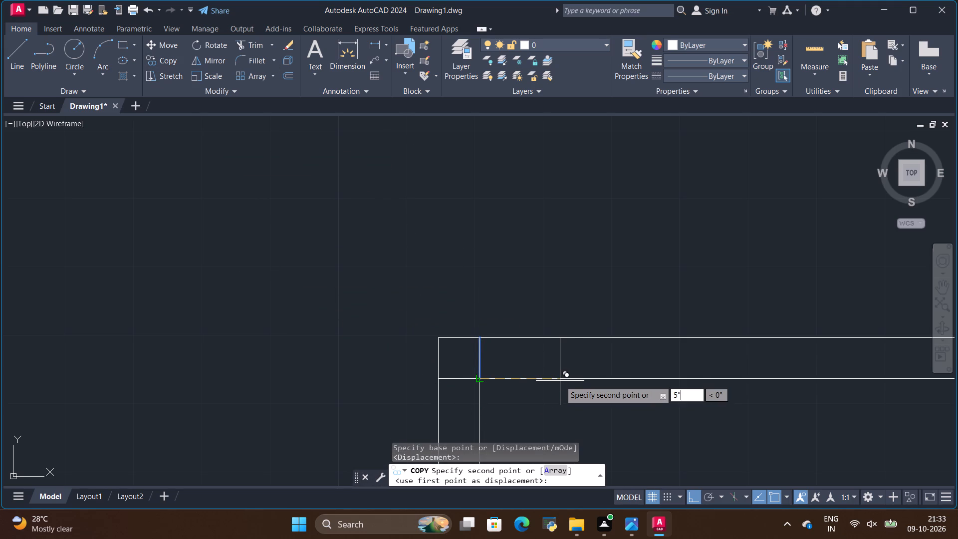
pyautogui.press('Return')
pyautogui.press('Escape')
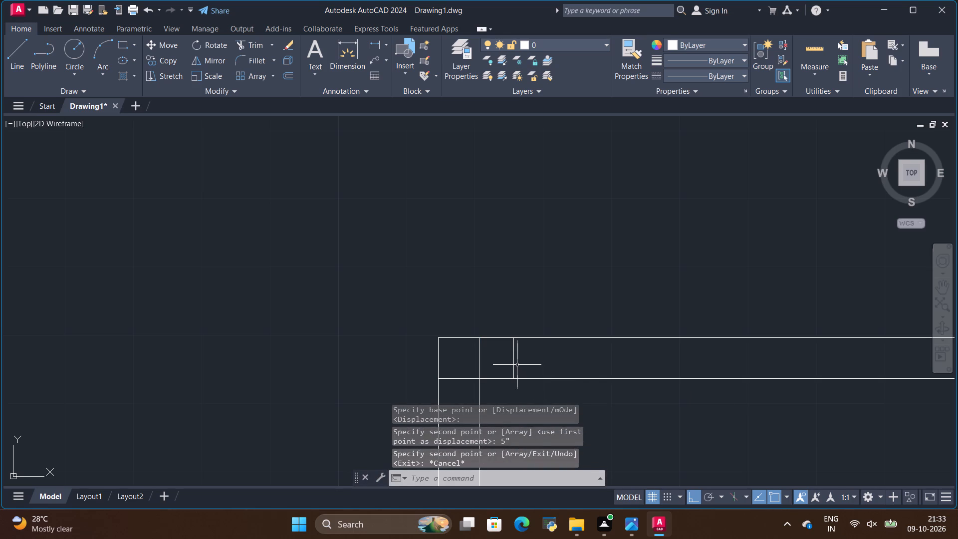
# Copy the offset cross line 3' further along the wall above Bedroom 1 toward the bathrooms.
pyautogui.click(513, 366)
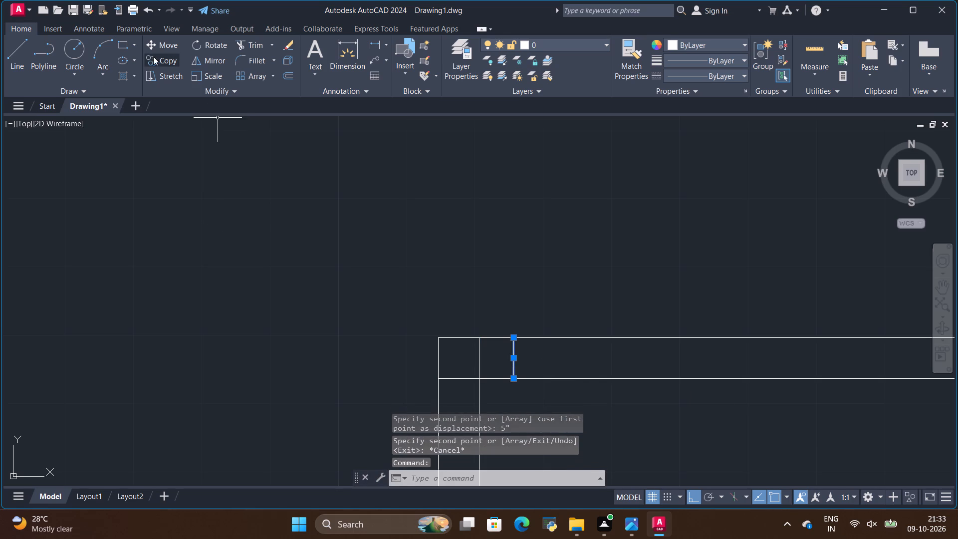
pyautogui.click(160, 59)
pyautogui.click(511, 382)
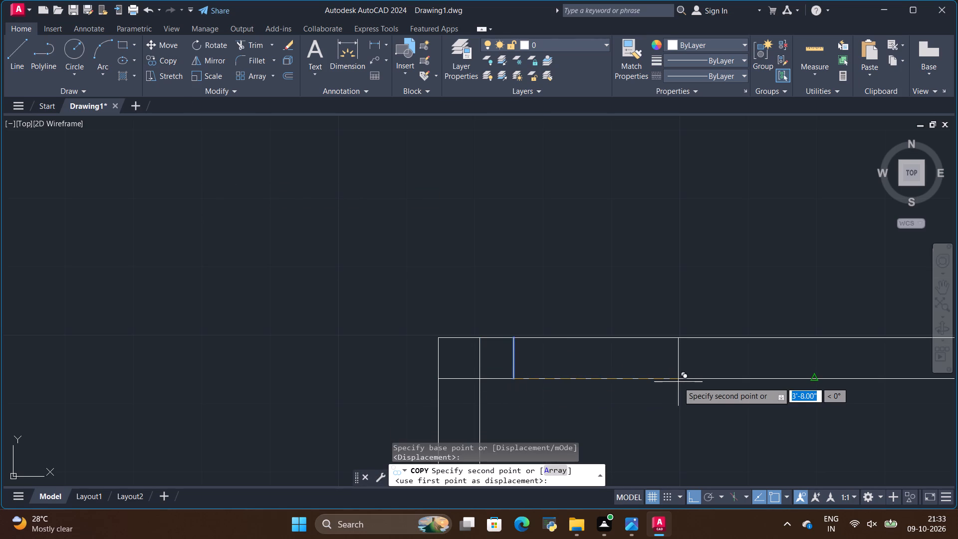
pyautogui.press('BackSpace')
pyautogui.write("3'")
pyautogui.press('Return')
pyautogui.press('Escape')
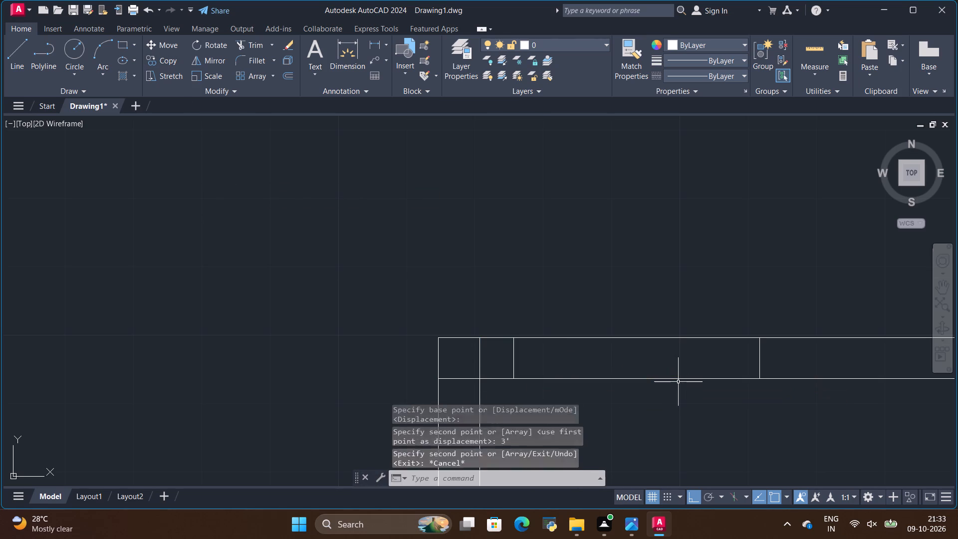
# Trim both wall lines between the two cross lines above Bedroom 1 to open its 3' doorway.
pyautogui.click(254, 41)
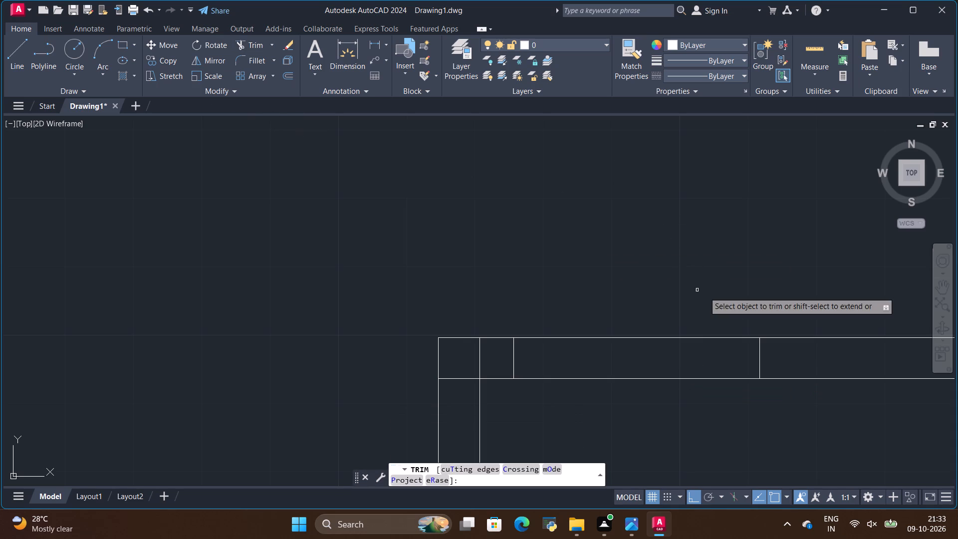
pyautogui.moveTo(674, 291); pyautogui.dragTo(670, 424)
# Draw a short line across the hall's lower wall, along the hall-side face of the hall–Bedroom 1 partition.
pyautogui.scroll(-5, 670, 413)
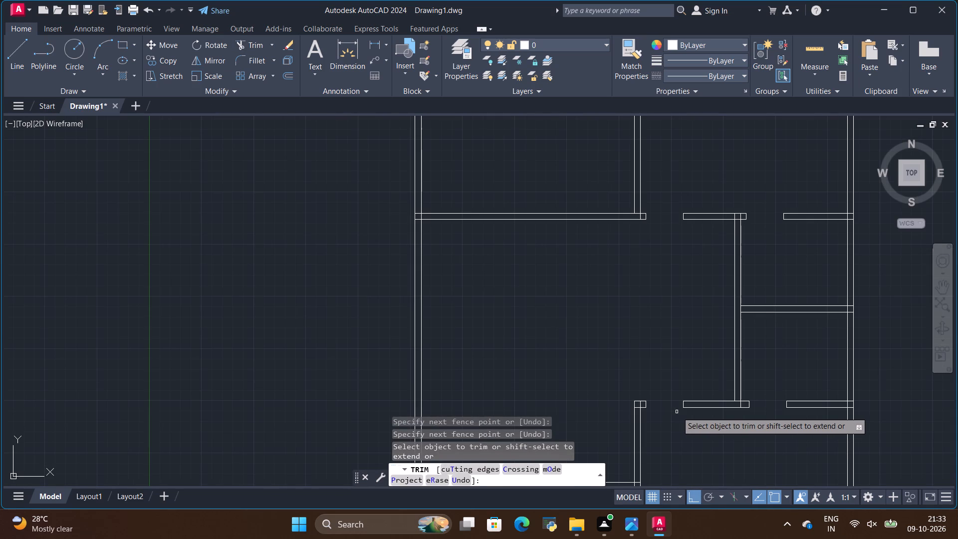
pyautogui.scroll(-3, 622, 323)
pyautogui.scroll(2, 656, 377)
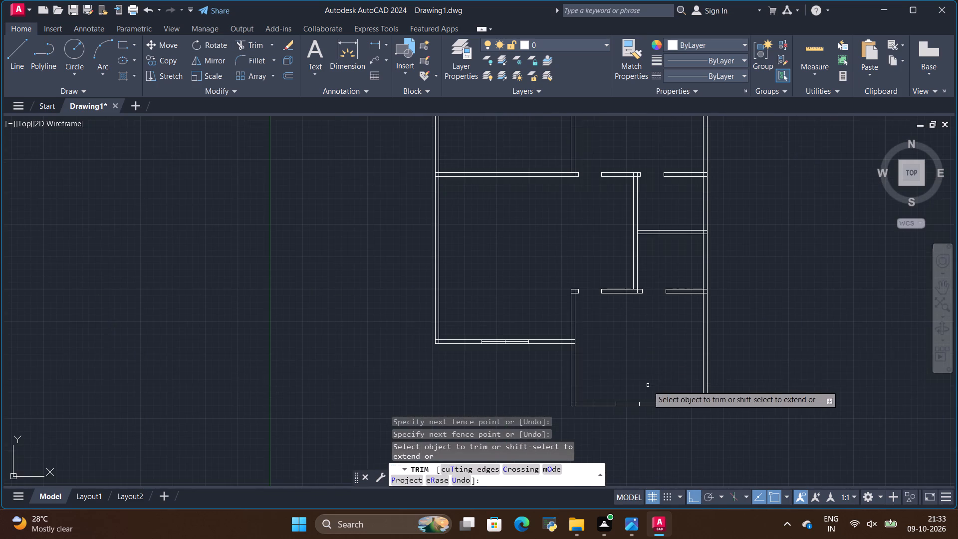
pyautogui.scroll(-2, 648, 385)
pyautogui.scroll(2, 588, 376)
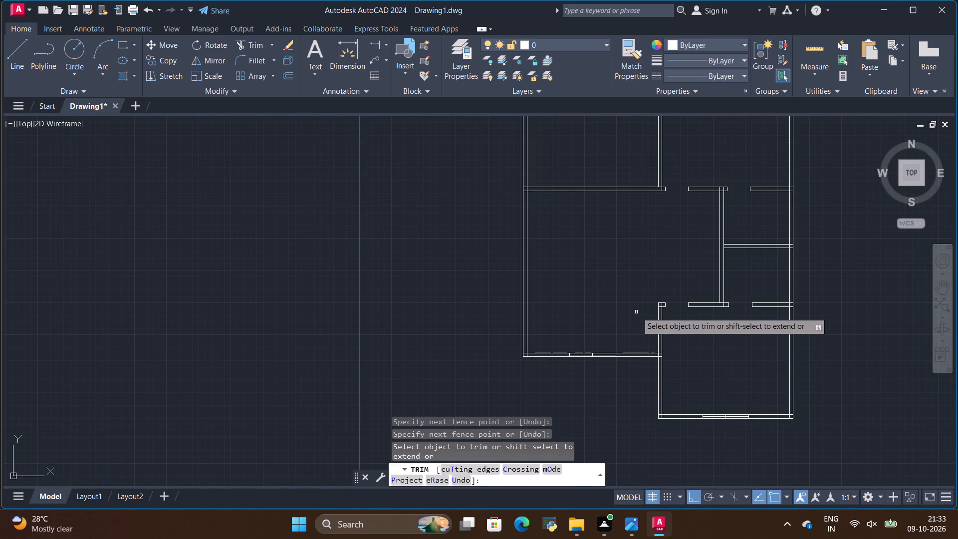
pyautogui.scroll(2, 637, 312)
pyautogui.scroll(-2, 640, 314)
pyautogui.scroll(4, 641, 335)
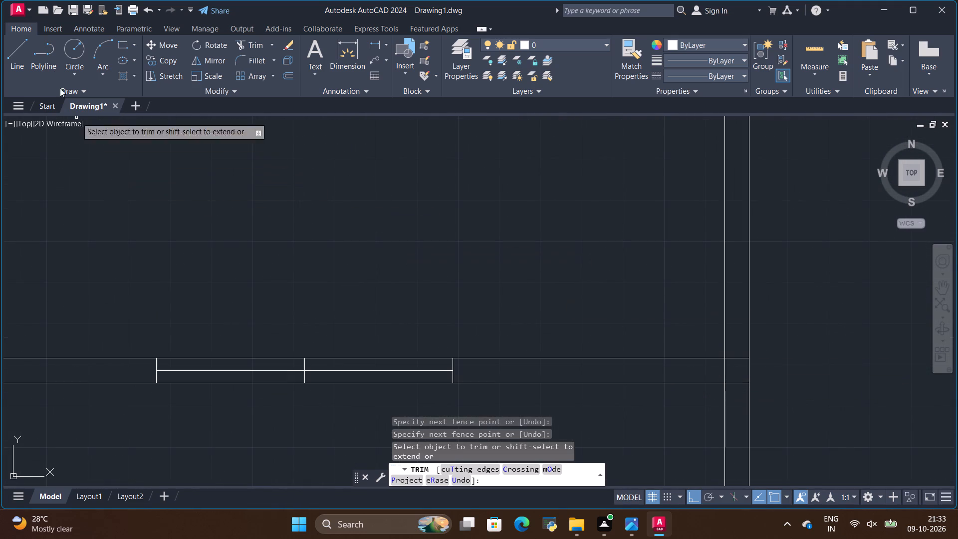
pyautogui.click(17, 44)
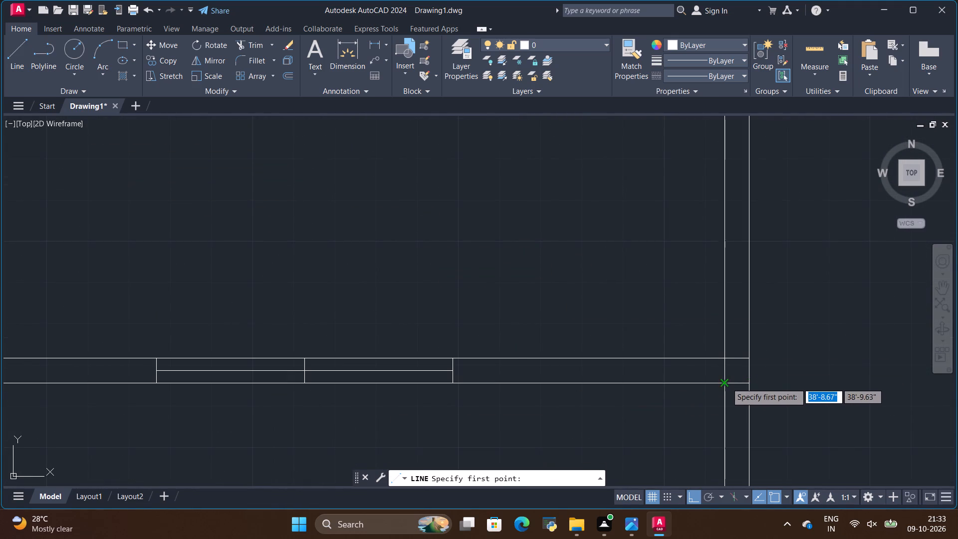
pyautogui.click(726, 383)
pyautogui.click(728, 359)
pyautogui.press('Escape')
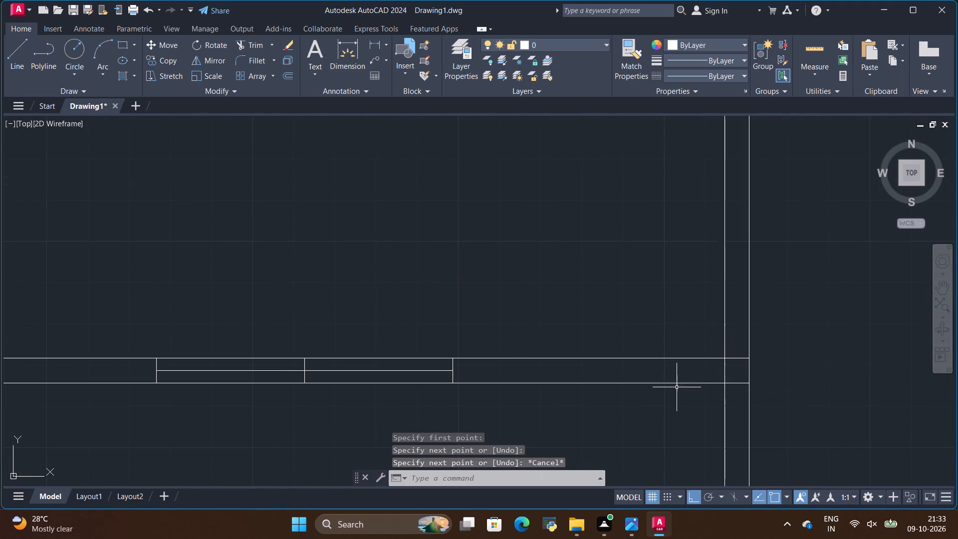
# Copy that short cross line 5" along the hall's lower wall toward the hall window.
pyautogui.click(723, 375)
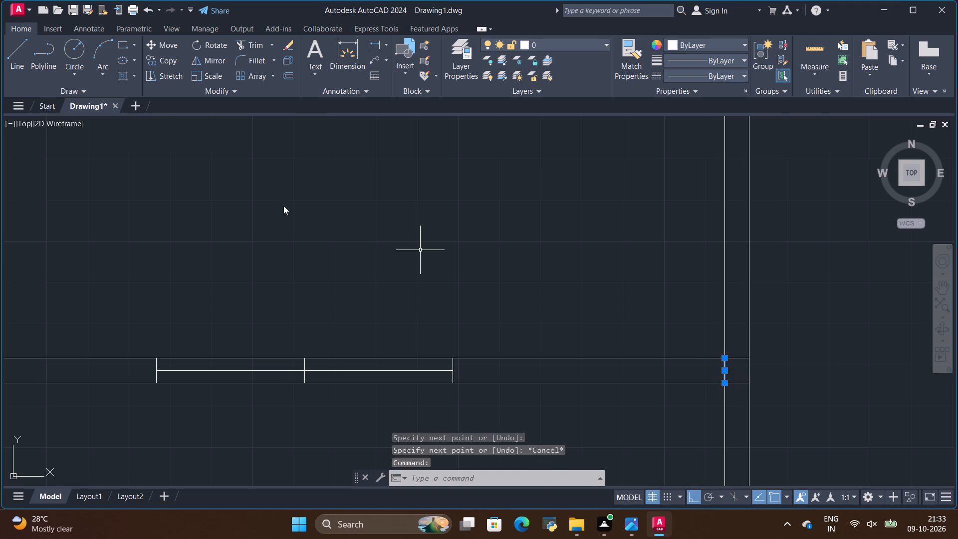
pyautogui.click(165, 63)
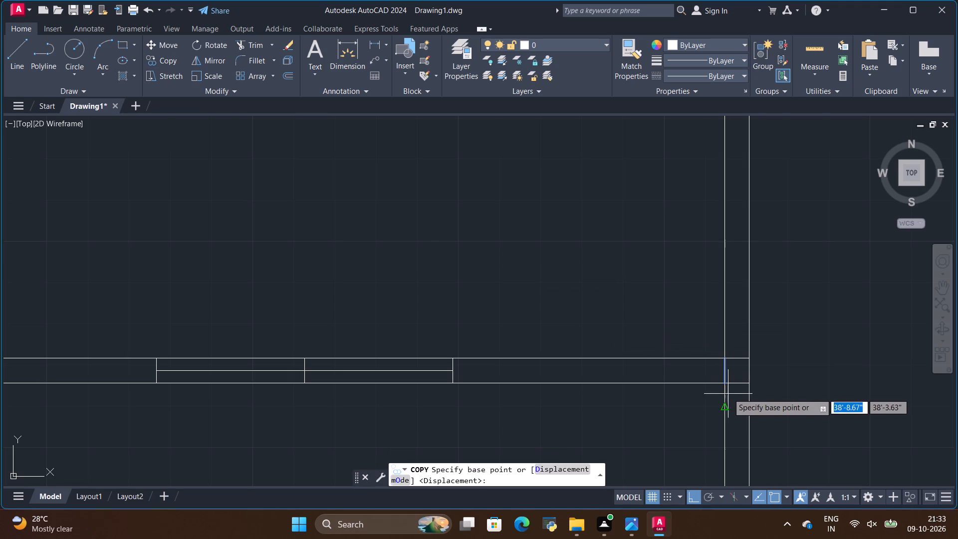
pyautogui.click(728, 381)
pyautogui.press('BackSpace')
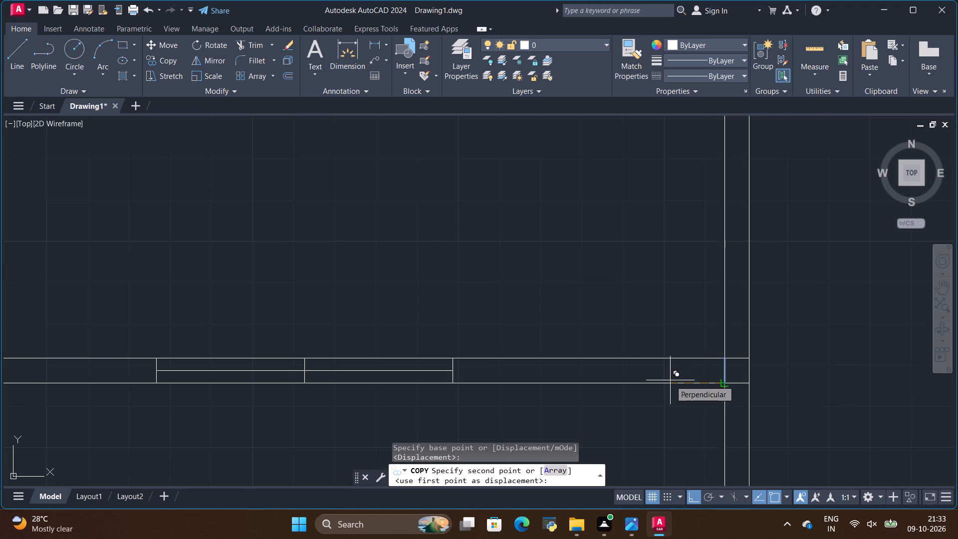
pyautogui.press('5')
pyautogui.hotkey('shift', '"')
pyautogui.press('Return')
pyautogui.press('Escape')
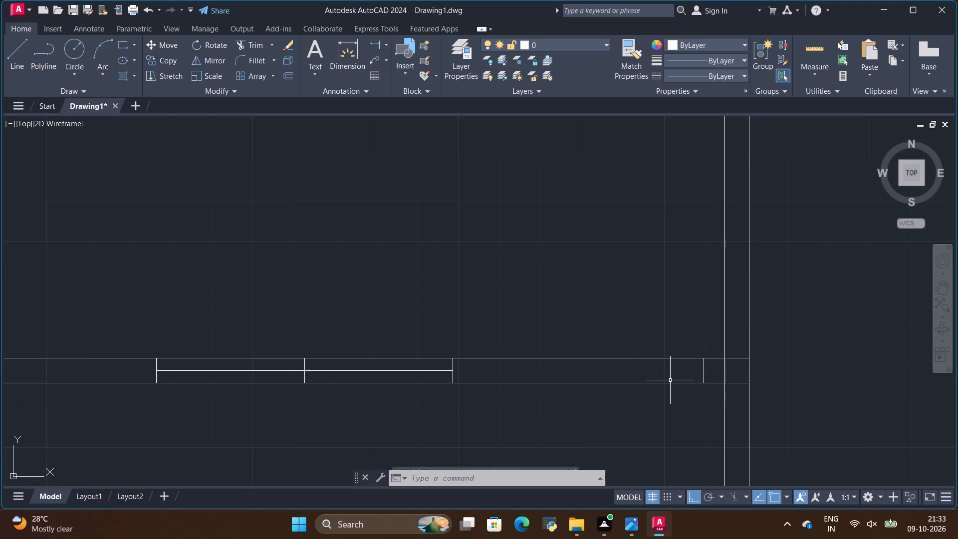
# Copy the offset cross line 3' further along the hall's lower wall toward the window.
pyautogui.click(704, 376)
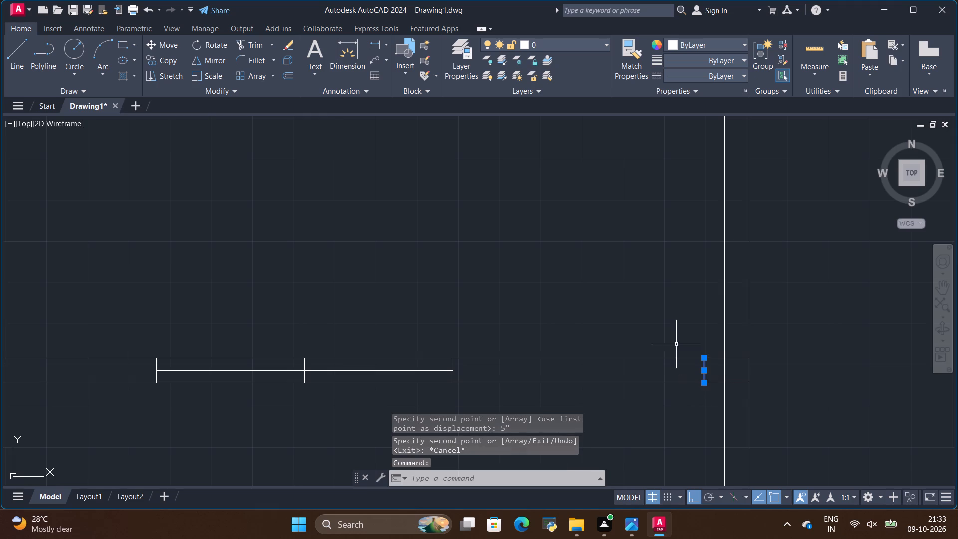
pyautogui.click(164, 59)
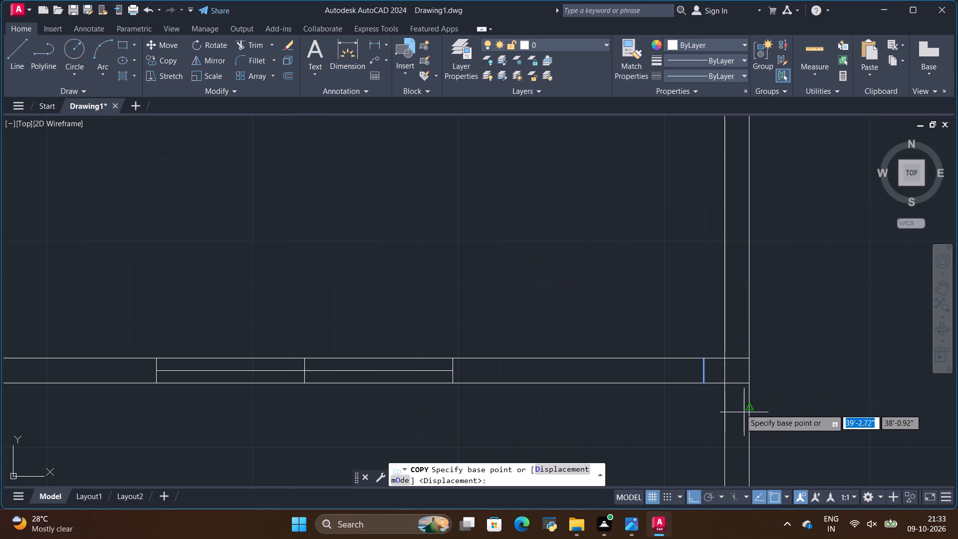
pyautogui.click(704, 382)
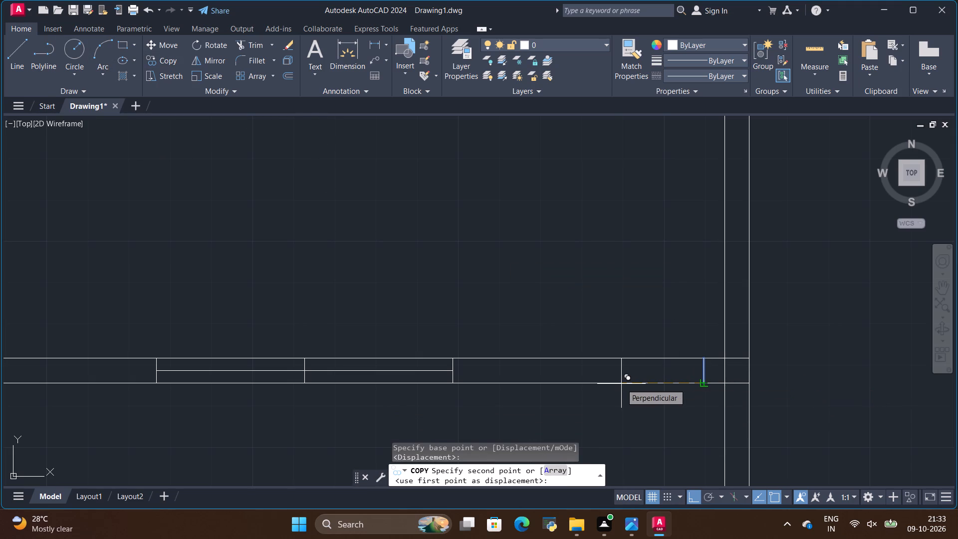
pyautogui.press('BackSpace')
pyautogui.write("3'")
pyautogui.press('Return')
pyautogui.press('Escape')
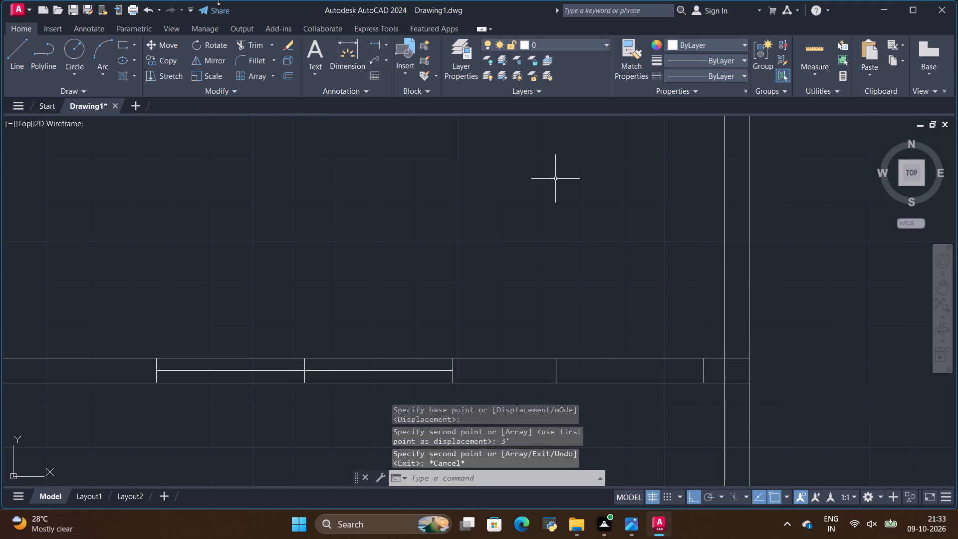
# Trim both wall lines between the two cross lines in the hall's lower wall to open the 3' entrance doorway.
pyautogui.click(251, 44)
pyautogui.moveTo(593, 308); pyautogui.dragTo(615, 422)
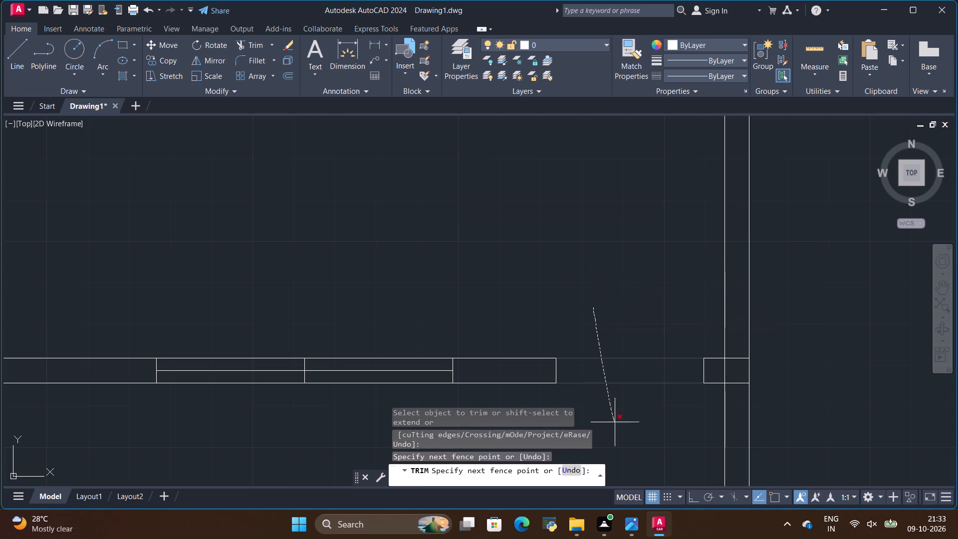
pyautogui.moveTo(615, 422); pyautogui.dragTo(616, 425)
pyautogui.scroll(-4, 625, 418)
pyautogui.press('space')
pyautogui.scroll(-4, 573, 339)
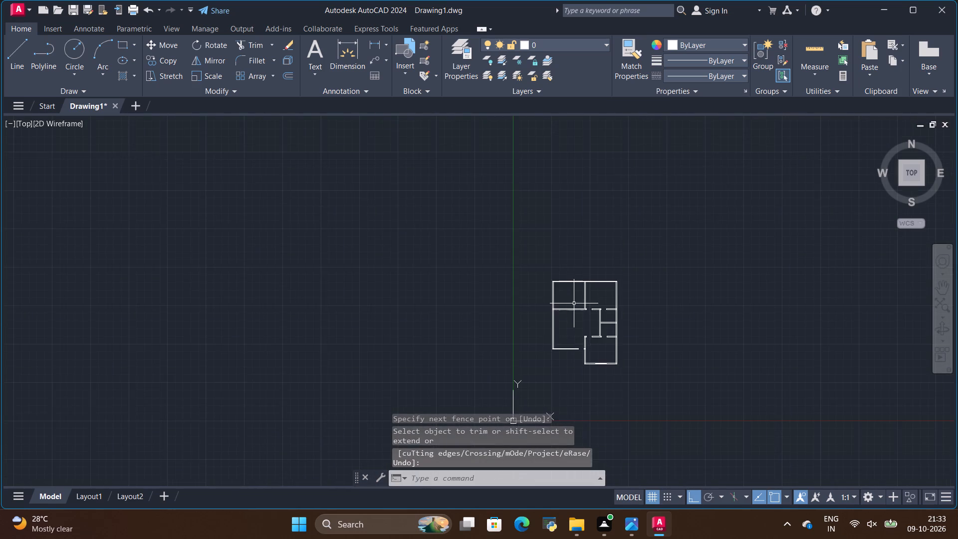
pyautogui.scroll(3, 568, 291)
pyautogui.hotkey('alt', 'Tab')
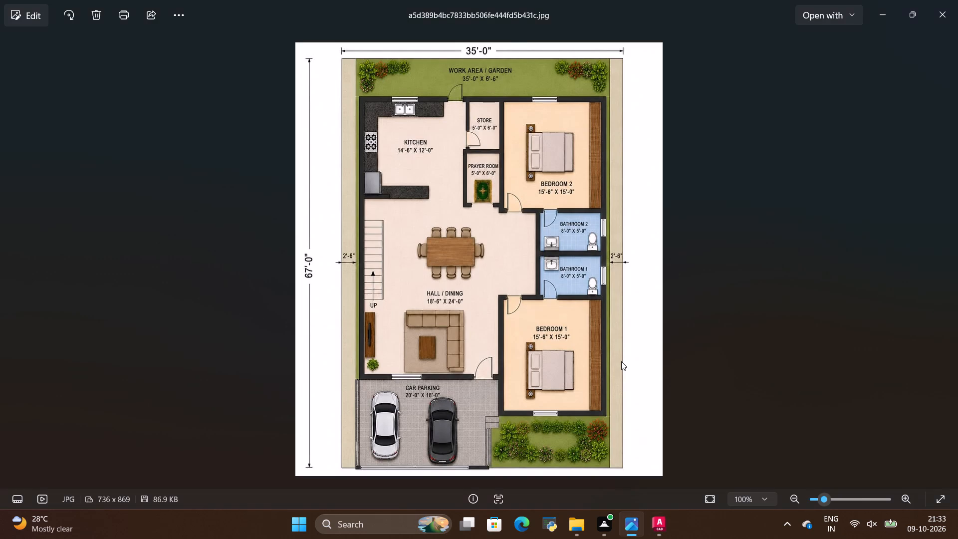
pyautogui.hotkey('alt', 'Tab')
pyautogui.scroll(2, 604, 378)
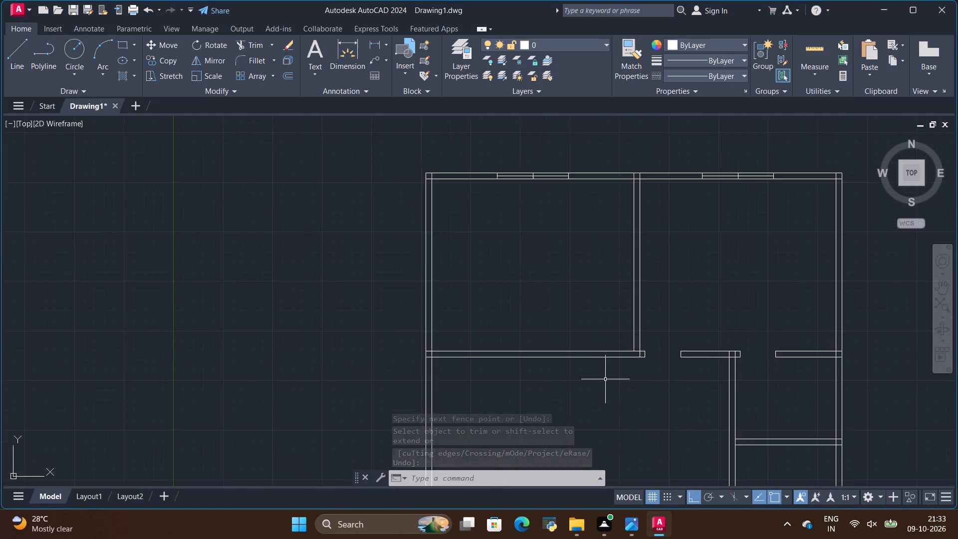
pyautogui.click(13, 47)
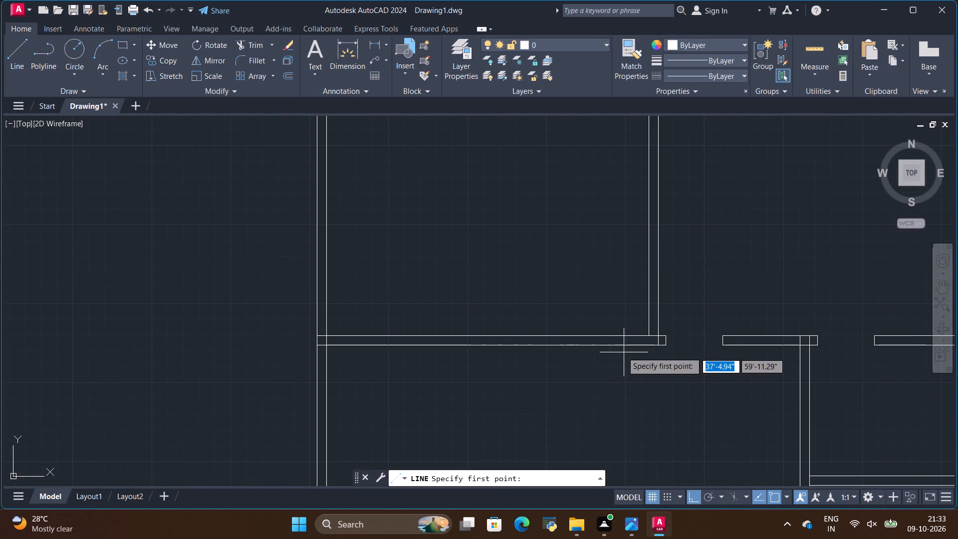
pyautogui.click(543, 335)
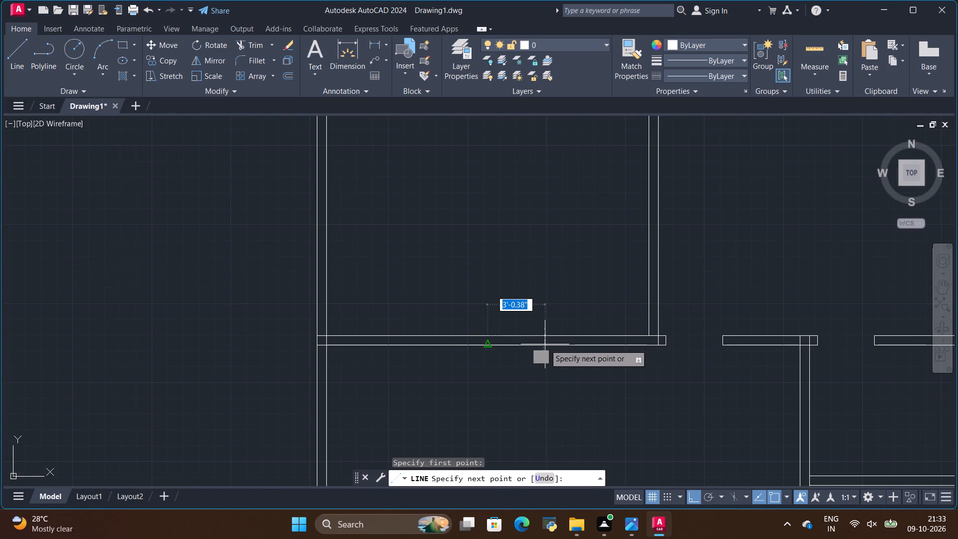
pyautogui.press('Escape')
# With object snap off, draw a short vertical line across the kitchen–hall wall, roughly two-thirds of the way toward the Bedroom 2 partition.
pyautogui.click(774, 501)
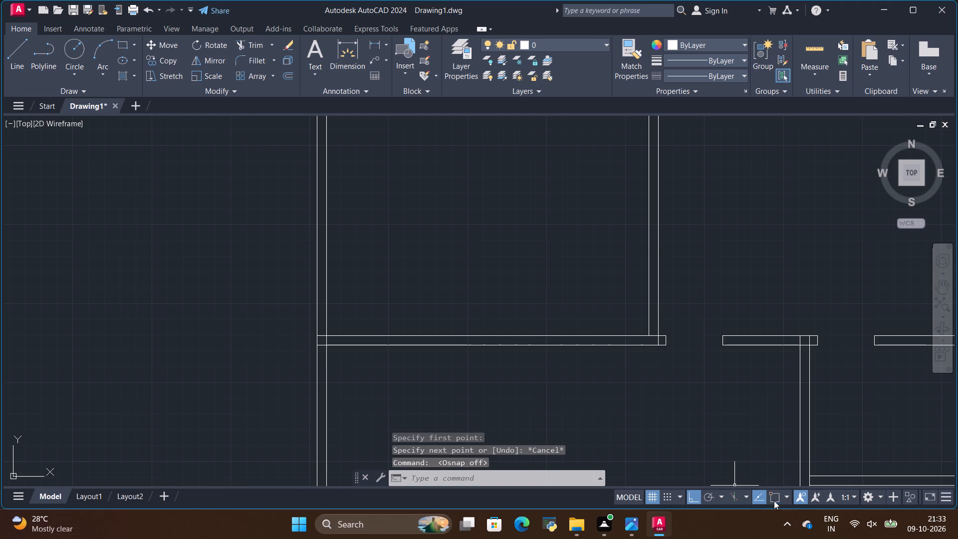
pyautogui.click(15, 60)
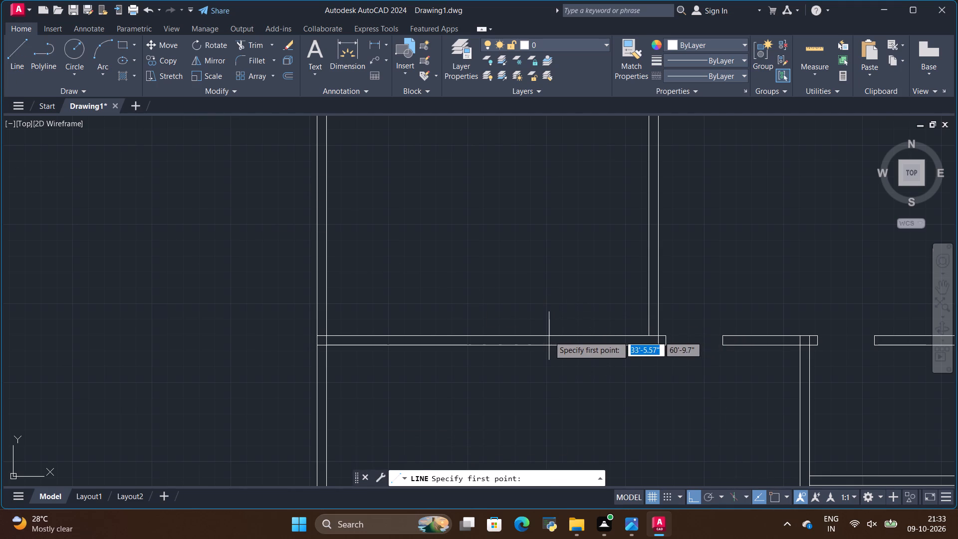
pyautogui.click(549, 336)
pyautogui.scroll(2, 549, 345)
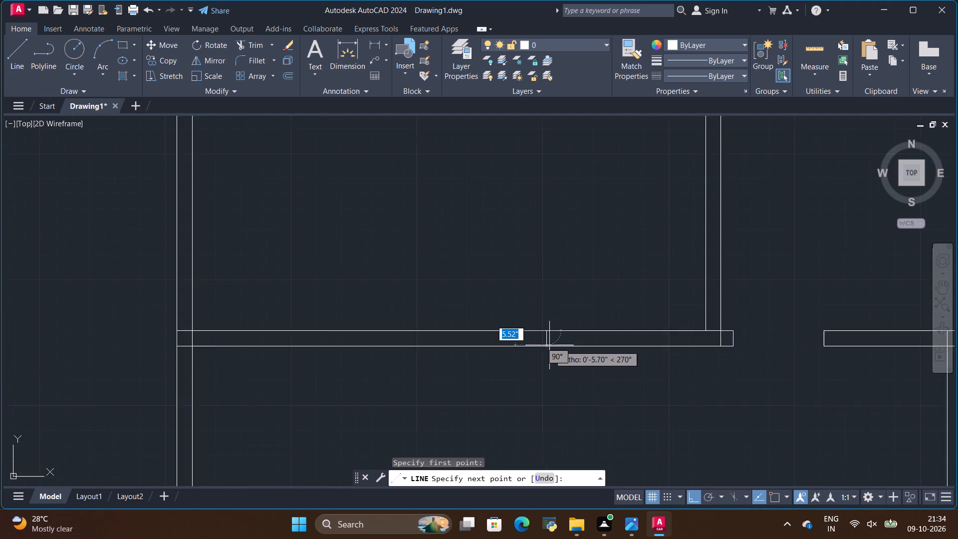
pyautogui.click(543, 348)
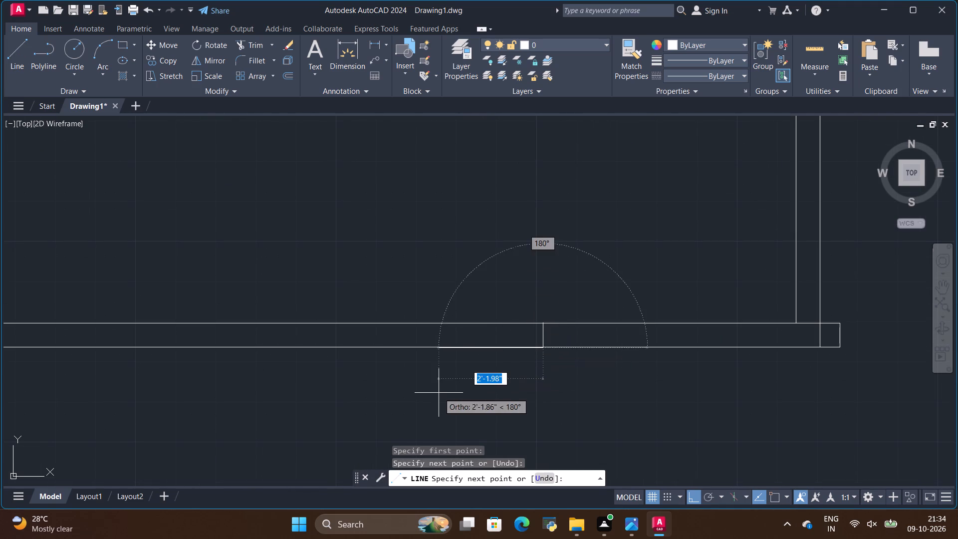
pyautogui.press('space')
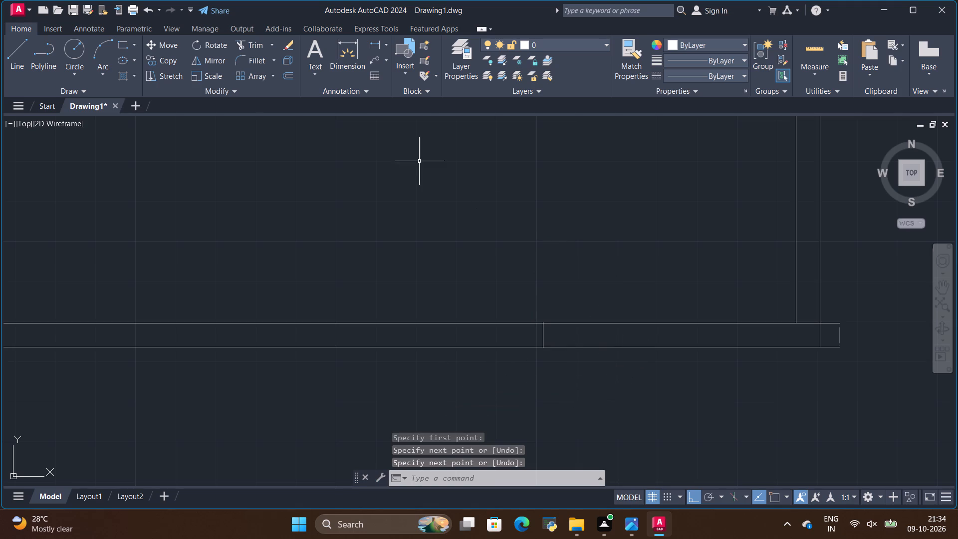
# Trim both kitchen–hall wall lines between the new cross line and the kitchen–Bedroom 2 partition to form an opening.
pyautogui.click(243, 46)
pyautogui.moveTo(710, 296); pyautogui.dragTo(711, 308)
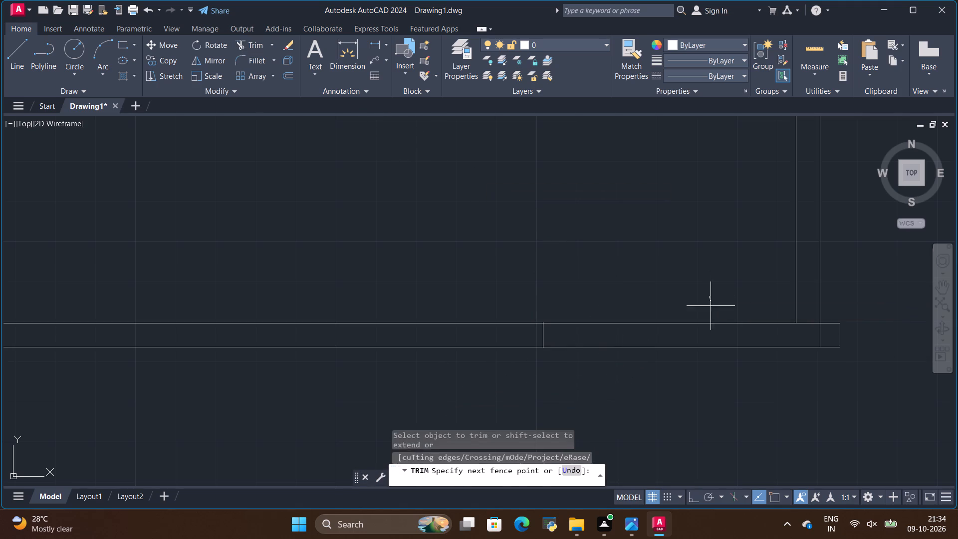
pyautogui.moveTo(711, 308); pyautogui.dragTo(716, 359)
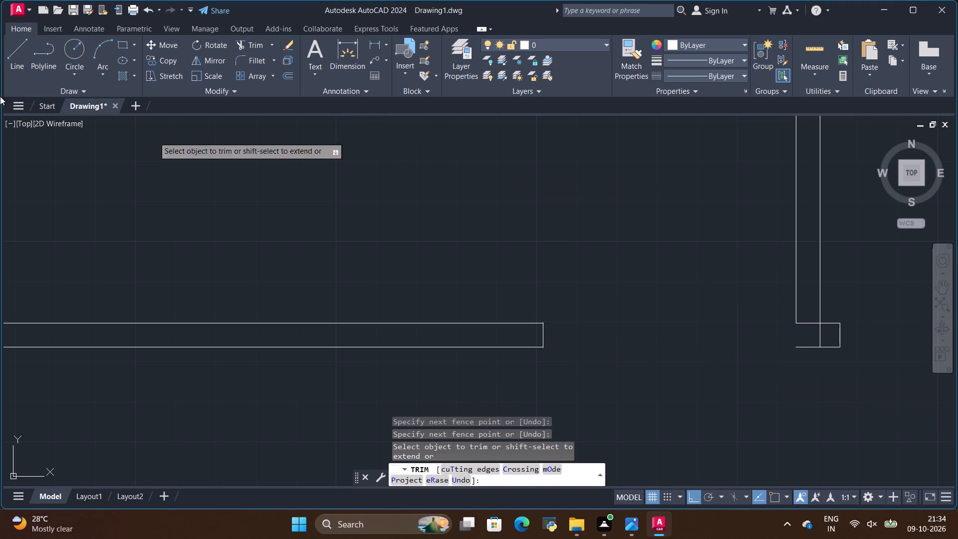
# With object snap on, close the open wall end beneath the kitchen–Bedroom 2 partition with a short vertical line along its kitchen-side face.
pyautogui.click(19, 52)
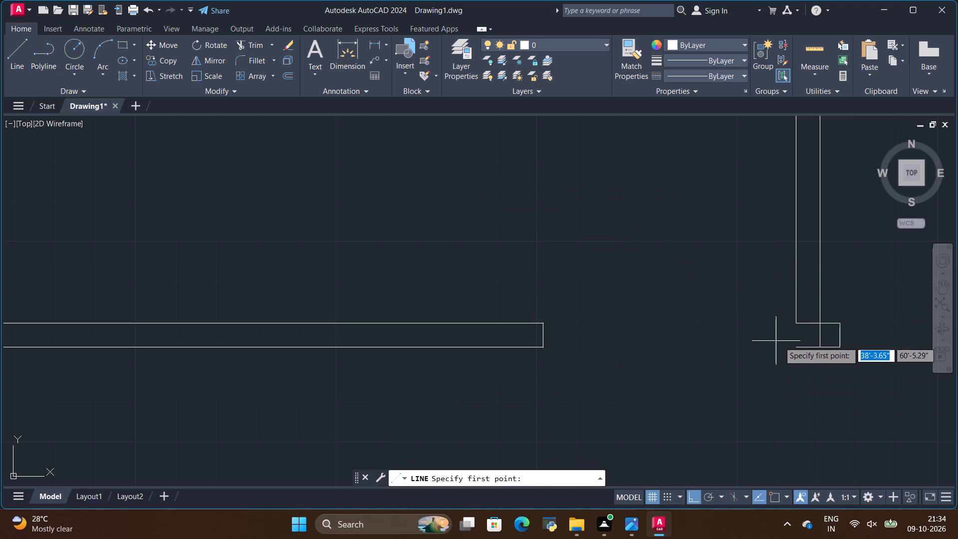
pyautogui.click(773, 494)
pyautogui.click(799, 323)
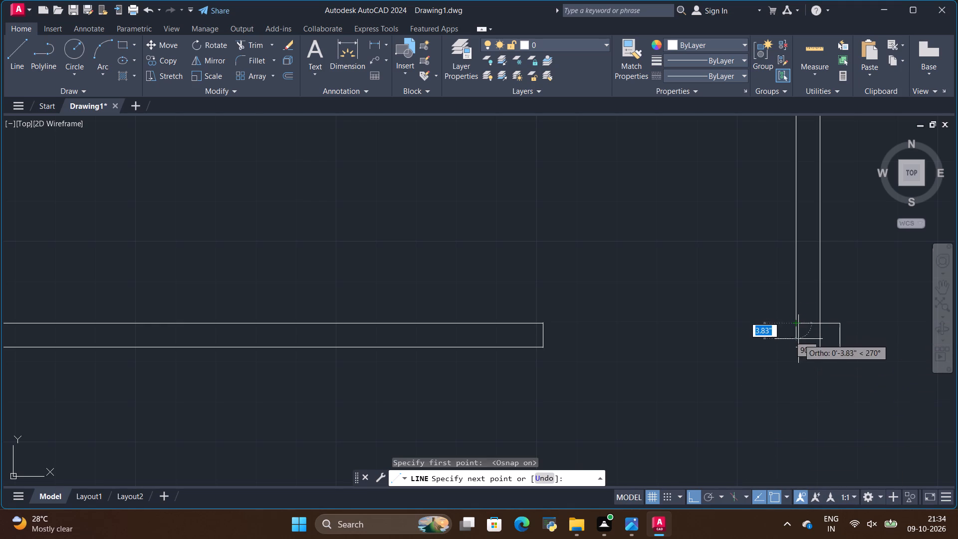
pyautogui.click(798, 347)
pyautogui.press('Escape')
# Review the whole floor plan, checking the walls, windows and door openings.
pyautogui.scroll(-4, 665, 323)
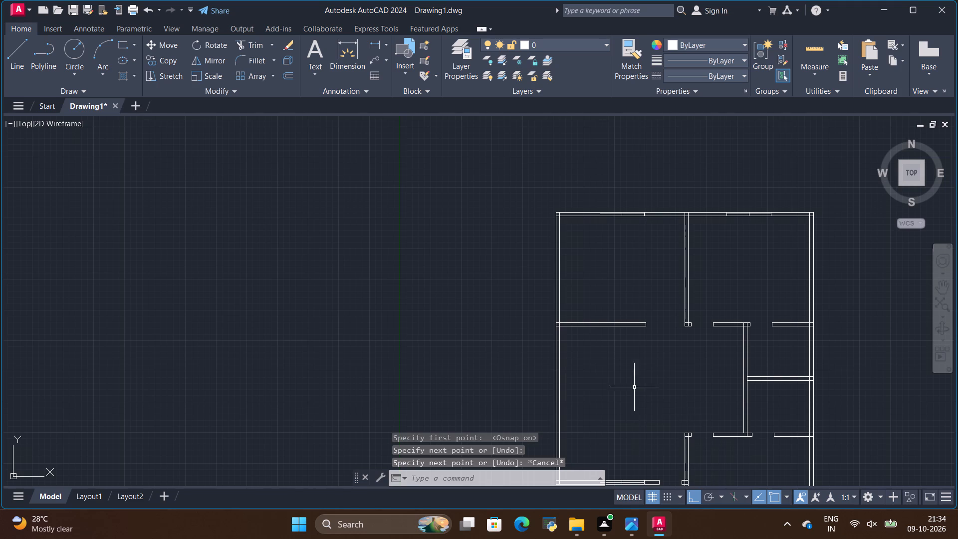
pyautogui.scroll(-2, 649, 339)
pyautogui.scroll(2, 666, 402)
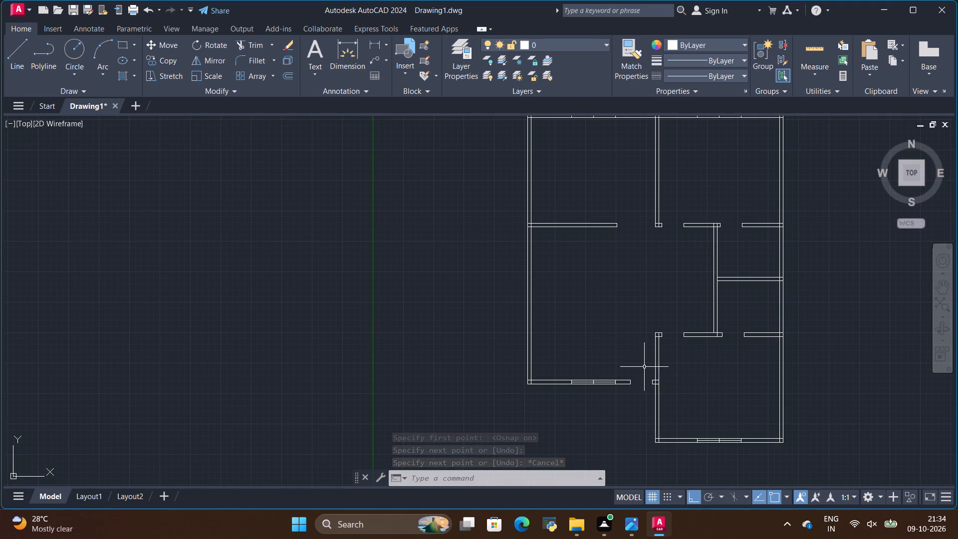
pyautogui.scroll(-2, 643, 367)
pyautogui.scroll(1, 642, 367)
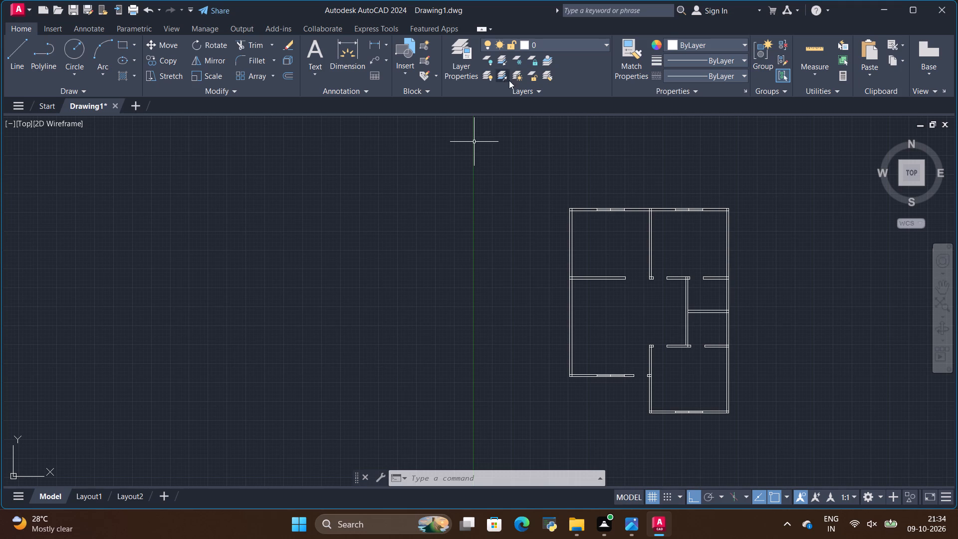
pyautogui.scroll(-1, 521, 141)
pyautogui.scroll(3, 678, 185)
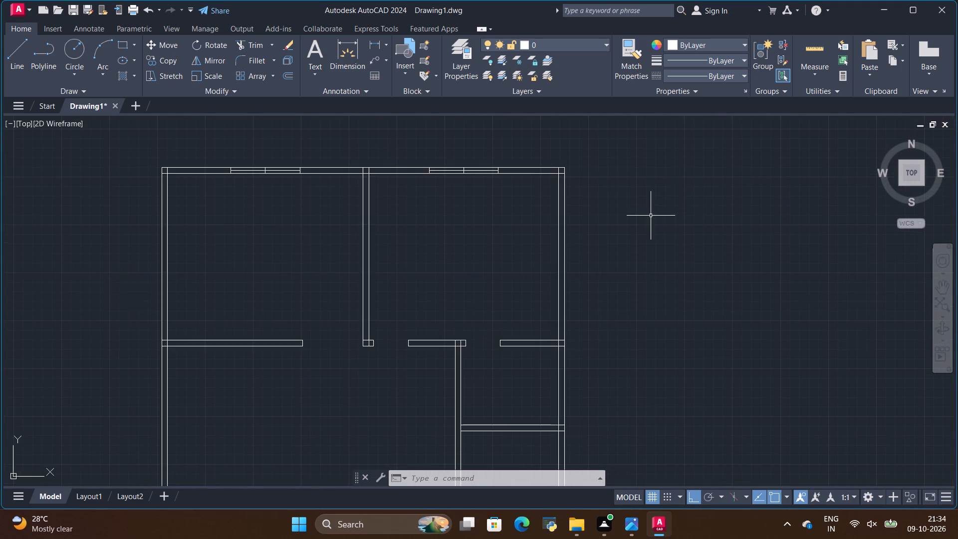
pyautogui.scroll(-2, 640, 216)
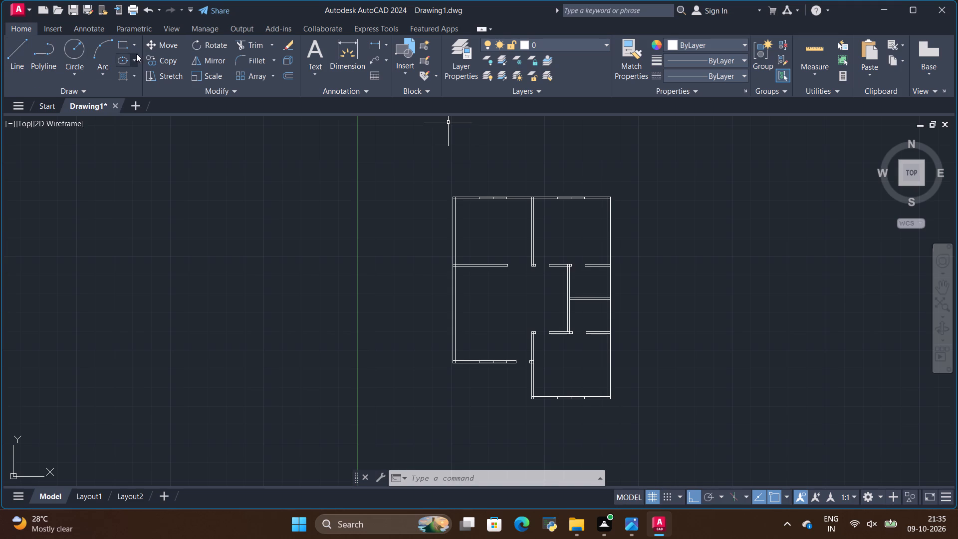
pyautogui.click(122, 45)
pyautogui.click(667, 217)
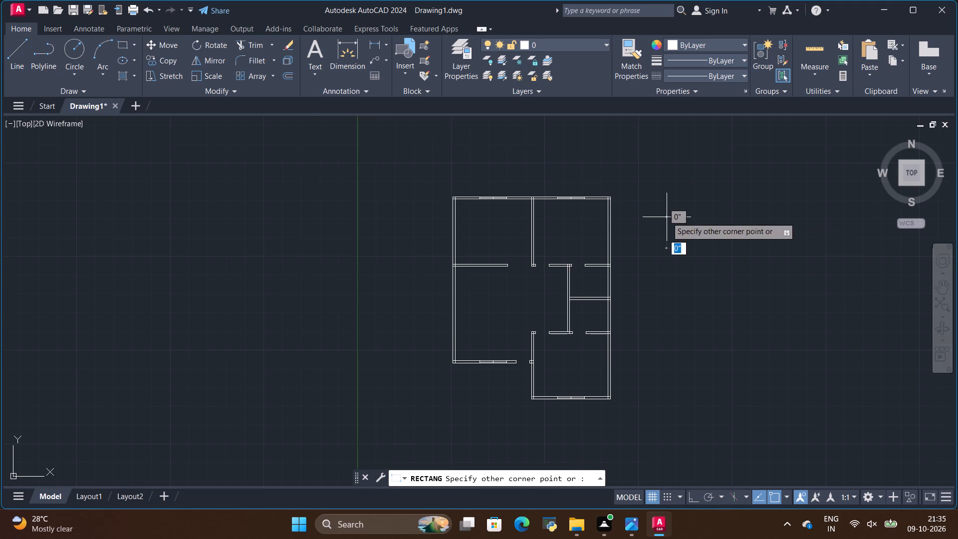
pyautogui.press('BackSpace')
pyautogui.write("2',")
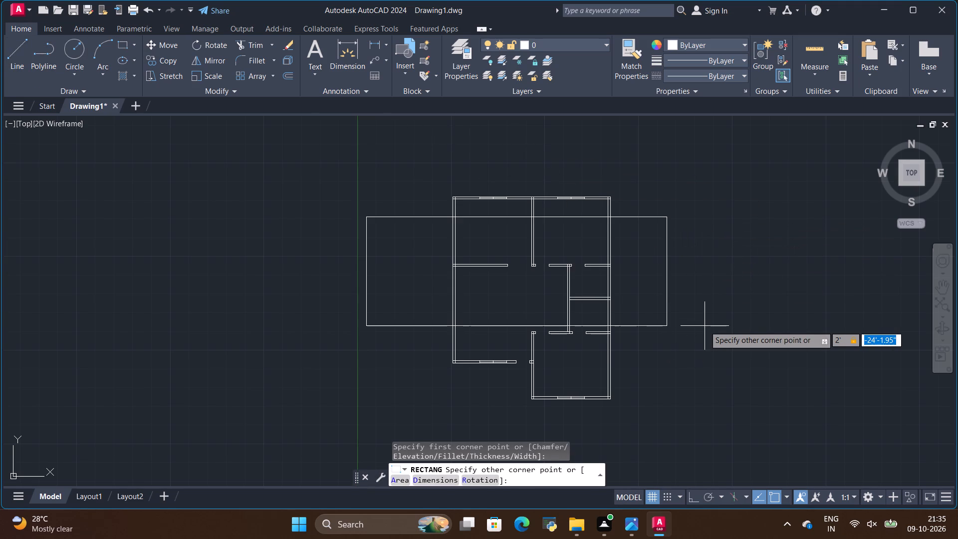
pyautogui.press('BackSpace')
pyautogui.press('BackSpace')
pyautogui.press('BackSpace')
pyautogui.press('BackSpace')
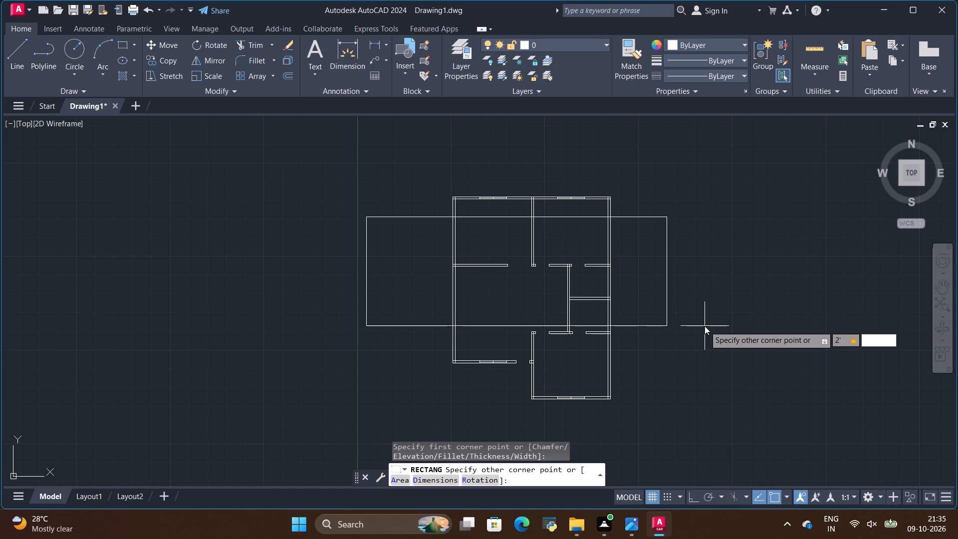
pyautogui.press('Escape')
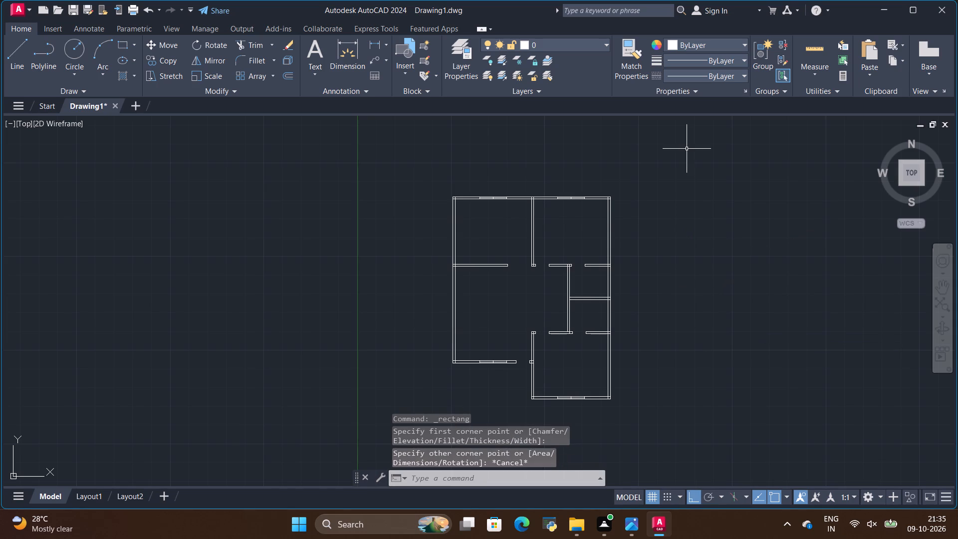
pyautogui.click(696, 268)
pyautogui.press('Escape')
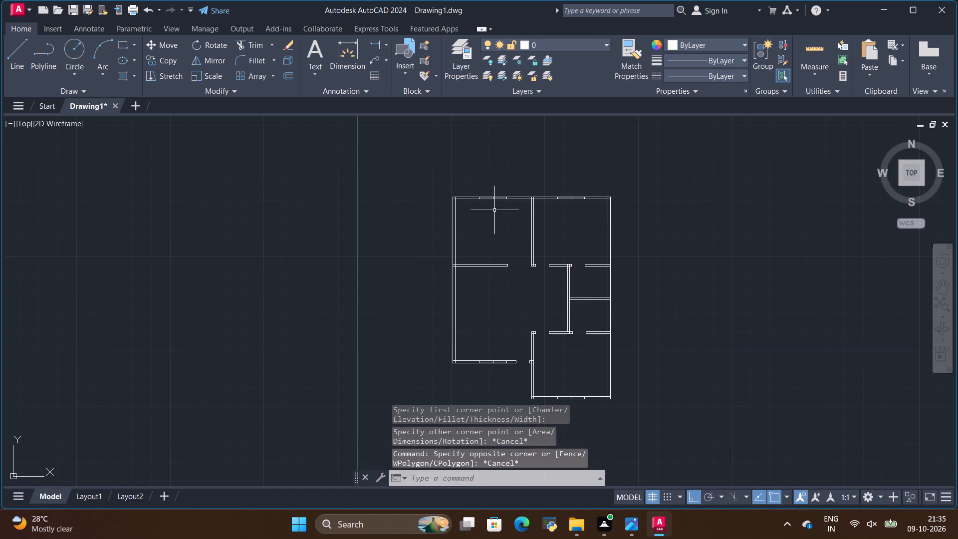
# Draw a 3' by 2" rectangle for the door leaf in the empty space beside Bedroom 2, outside the plan.
pyautogui.click(123, 41)
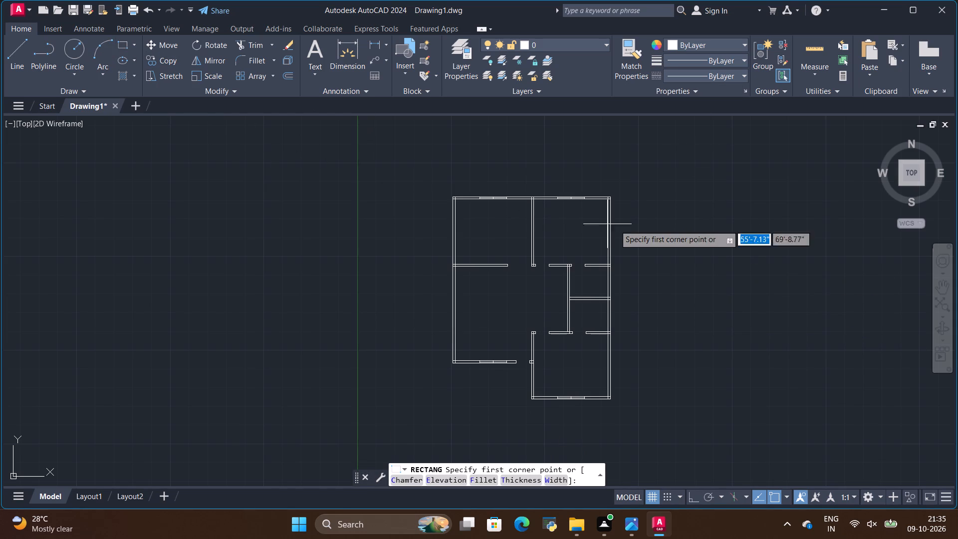
pyautogui.click(673, 225)
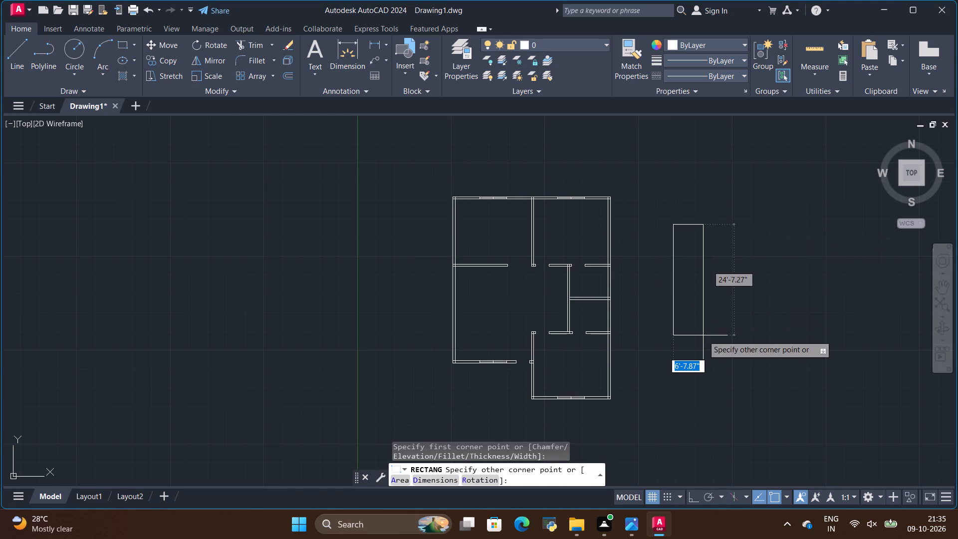
pyautogui.write("3',2")
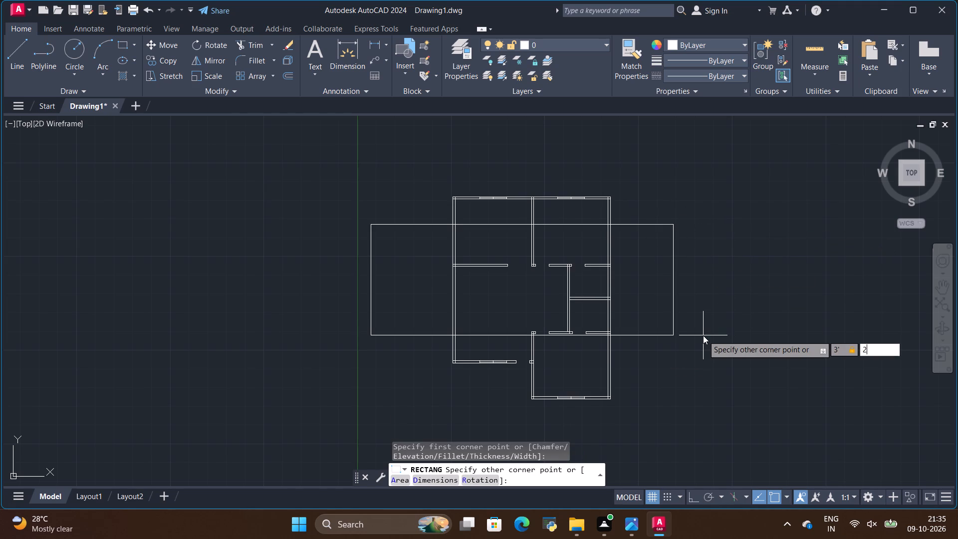
pyautogui.hotkey('shift', '"')
pyautogui.press('Return')
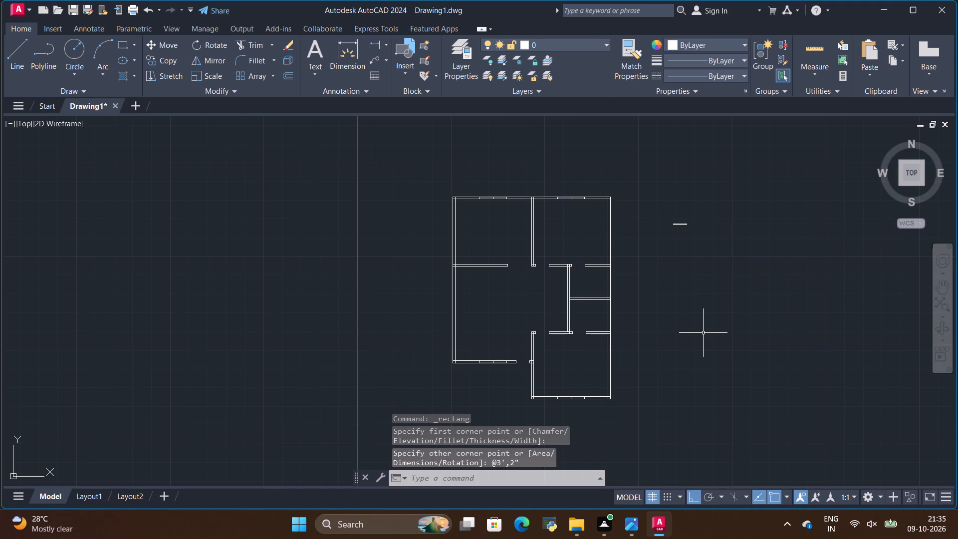
# Draw a 3' vertical line straight down from the upper-left corner of the door-leaf rectangle.
pyautogui.scroll(3, 687, 200)
pyautogui.scroll(4, 646, 315)
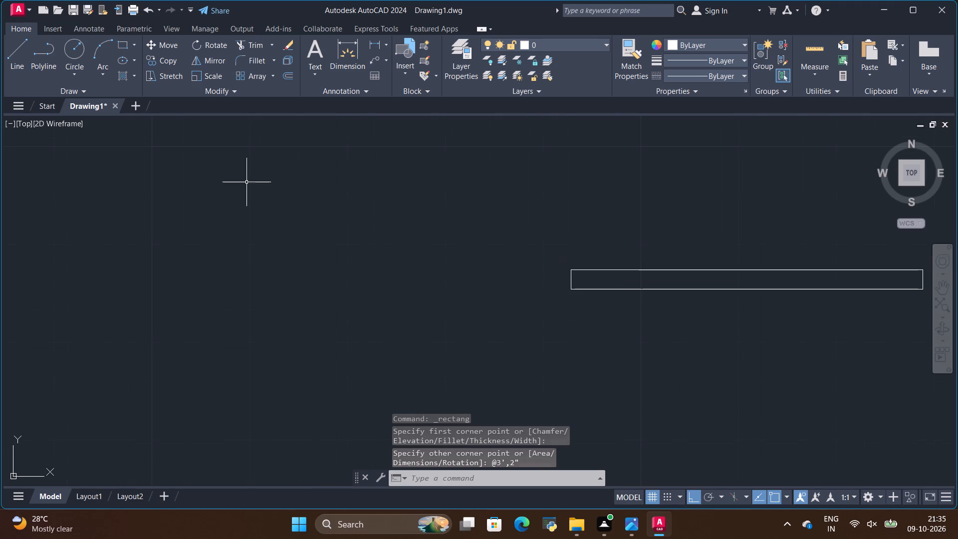
pyautogui.click(13, 59)
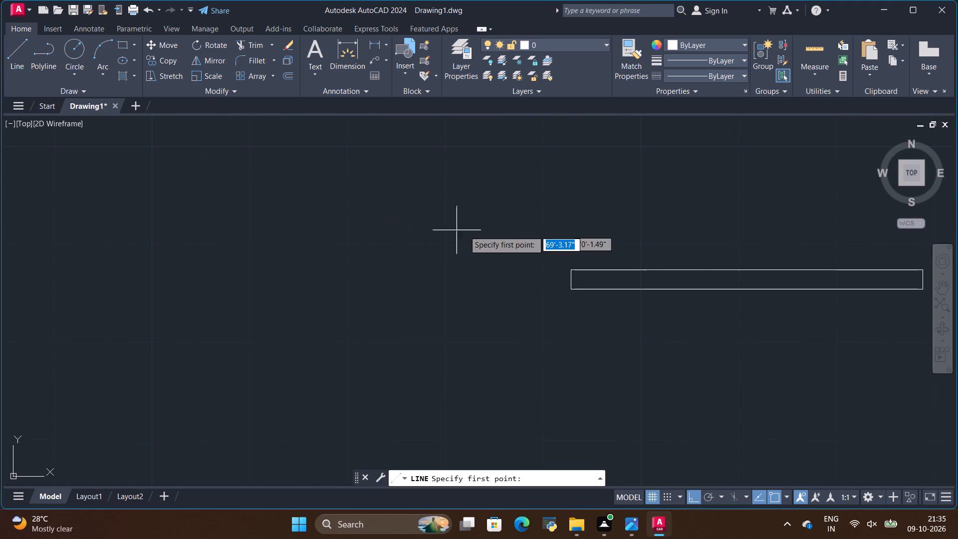
pyautogui.click(573, 271)
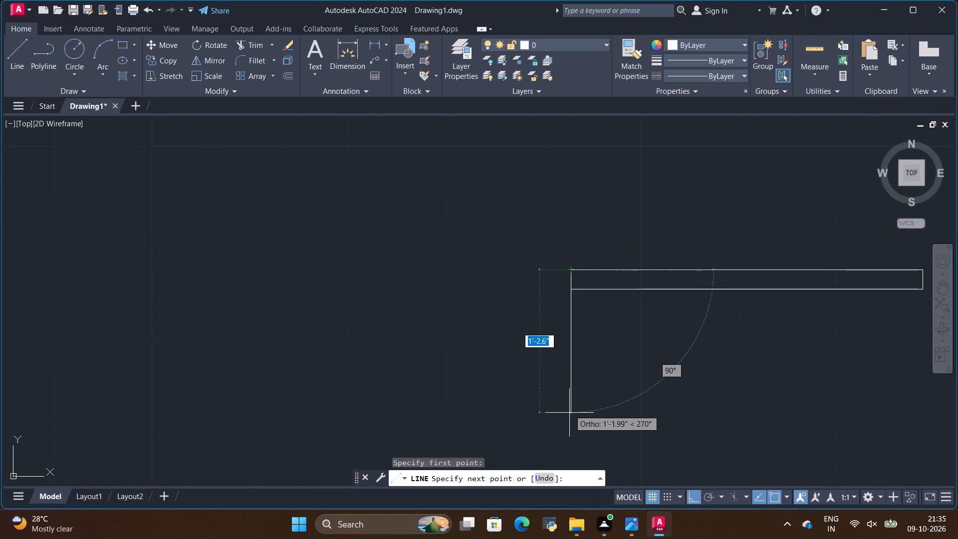
pyautogui.press('BackSpace')
pyautogui.write("3'")
pyautogui.press('Return')
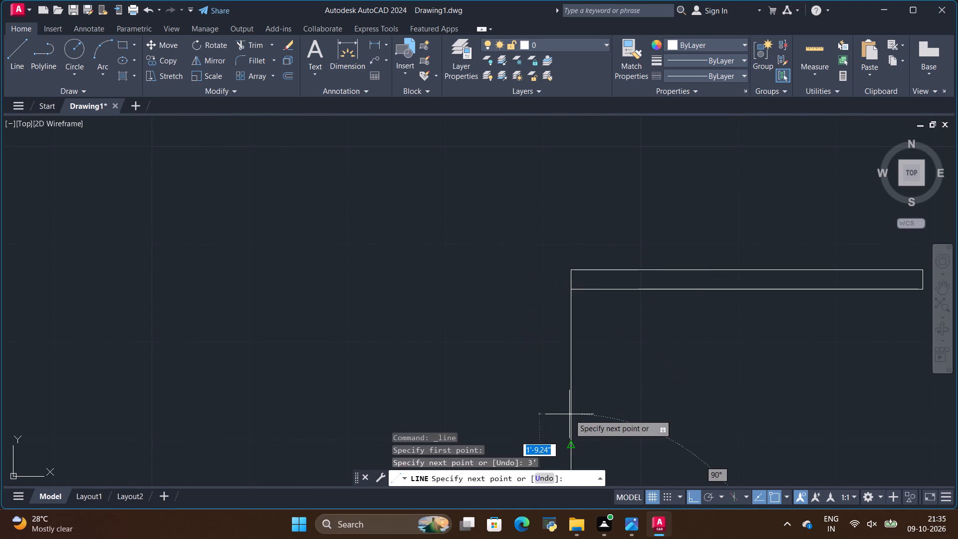
pyautogui.press('Escape')
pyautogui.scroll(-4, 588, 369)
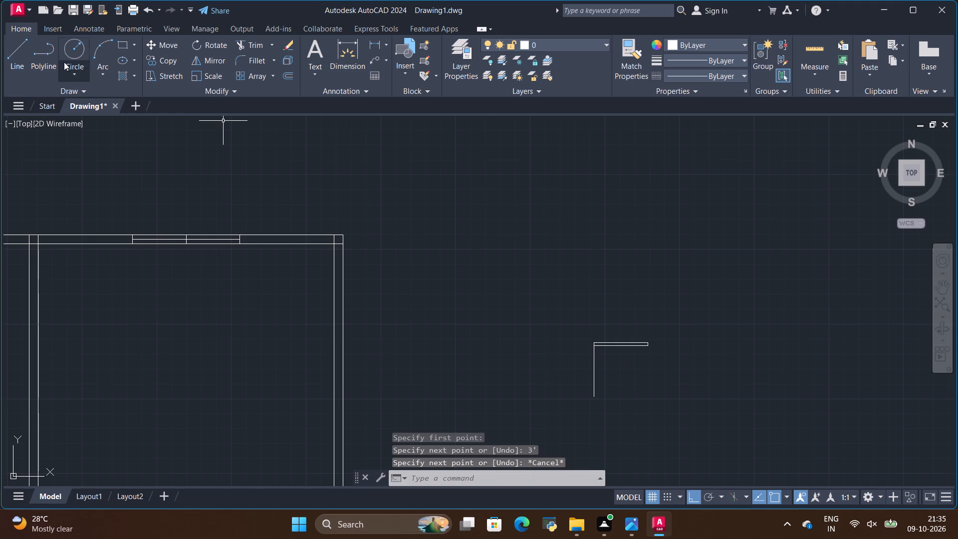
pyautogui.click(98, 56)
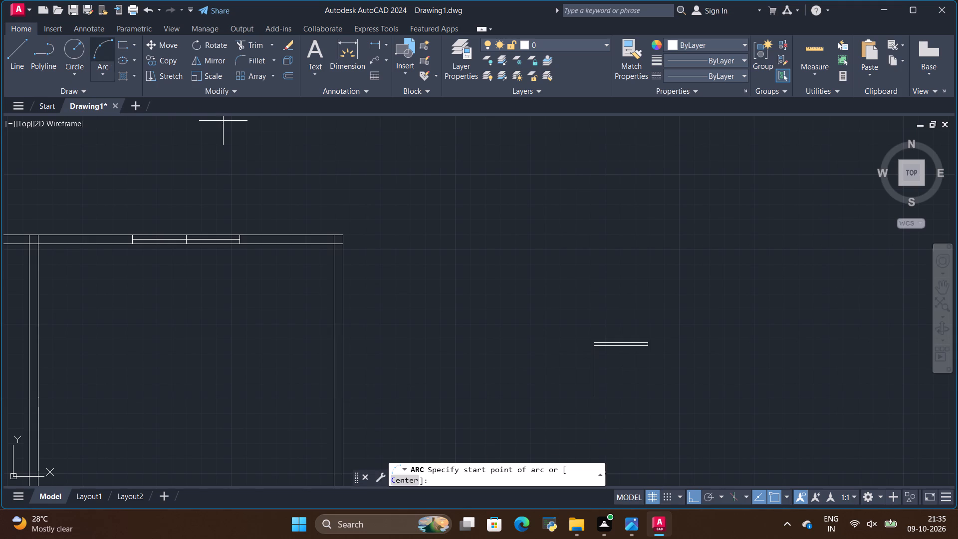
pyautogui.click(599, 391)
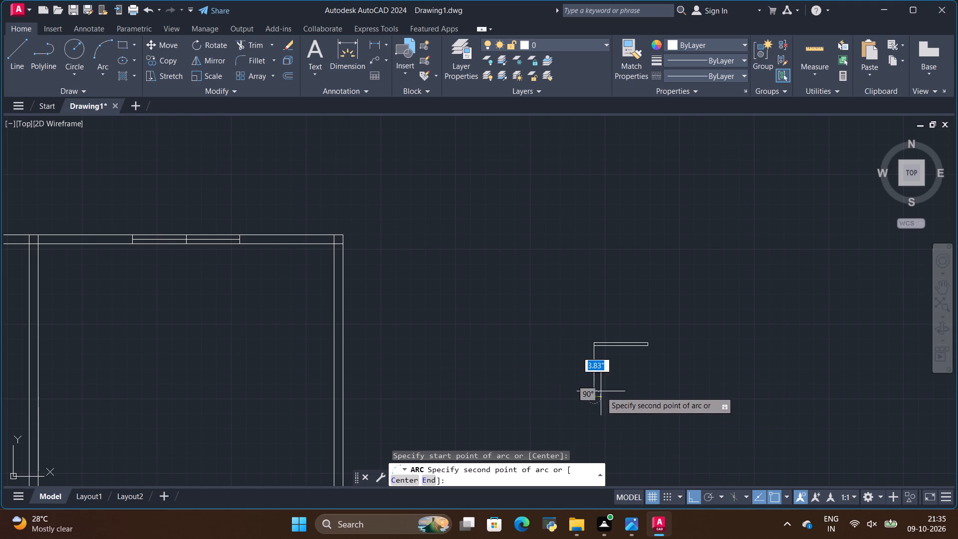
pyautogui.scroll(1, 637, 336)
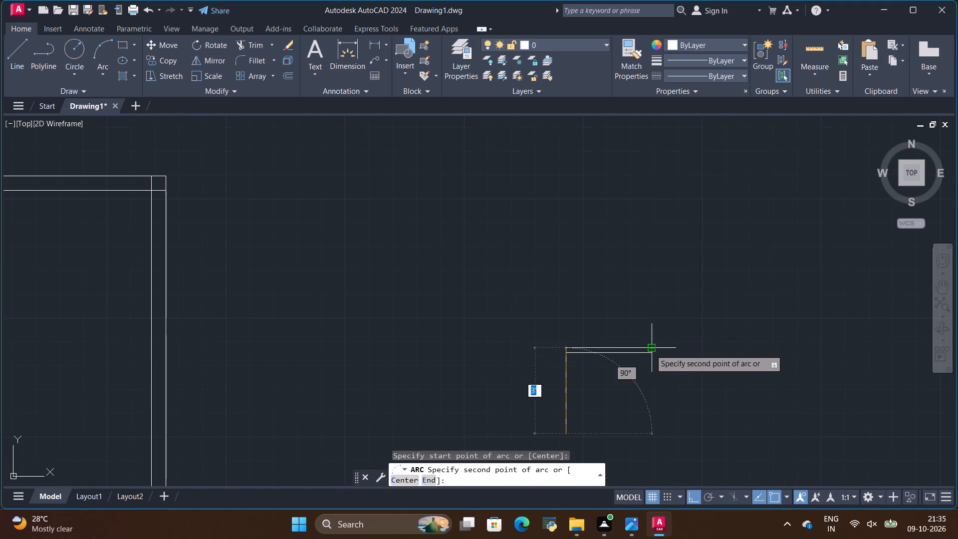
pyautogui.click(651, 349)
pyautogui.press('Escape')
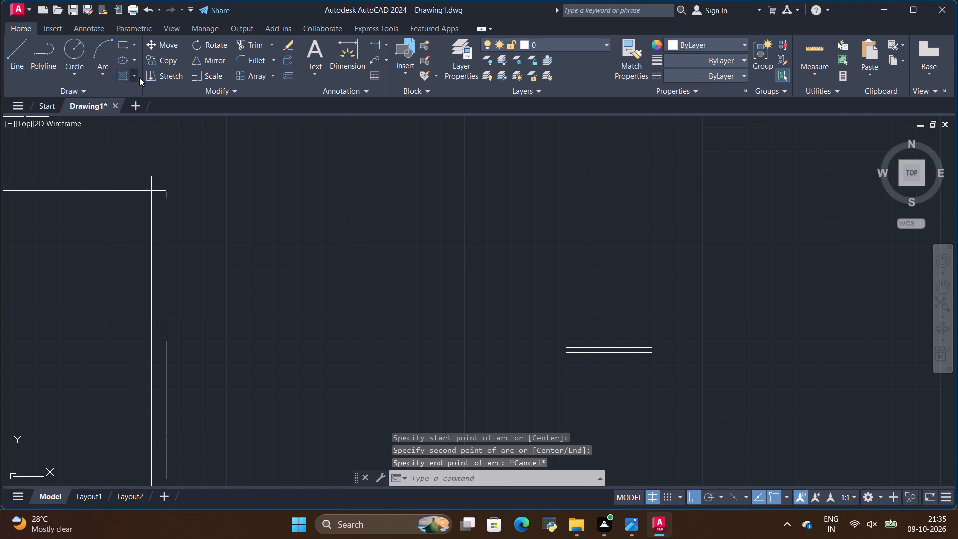
# Draw the door swing with a Start, End, Direction arc from the 3' line's lower end to the door leaf's upper-right corner.
pyautogui.click(106, 72)
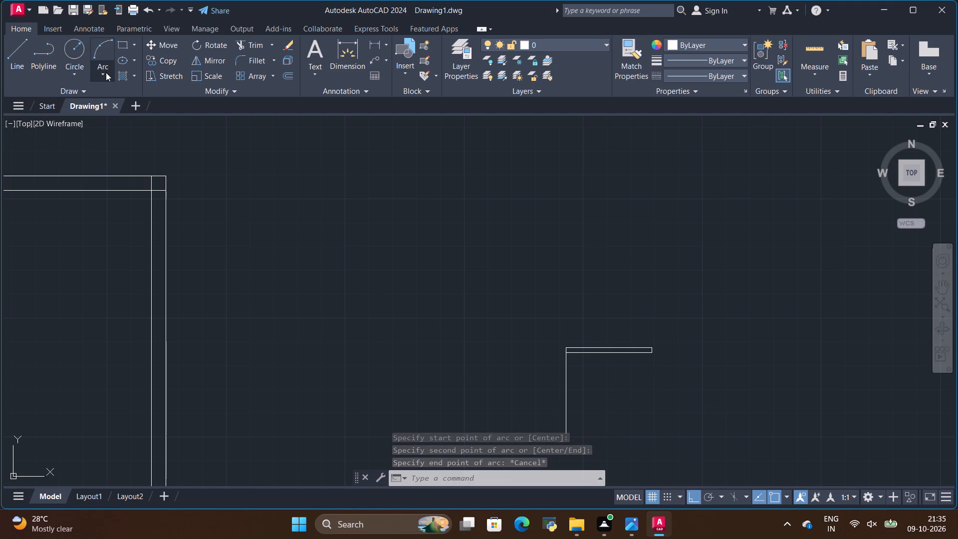
pyautogui.click(139, 221)
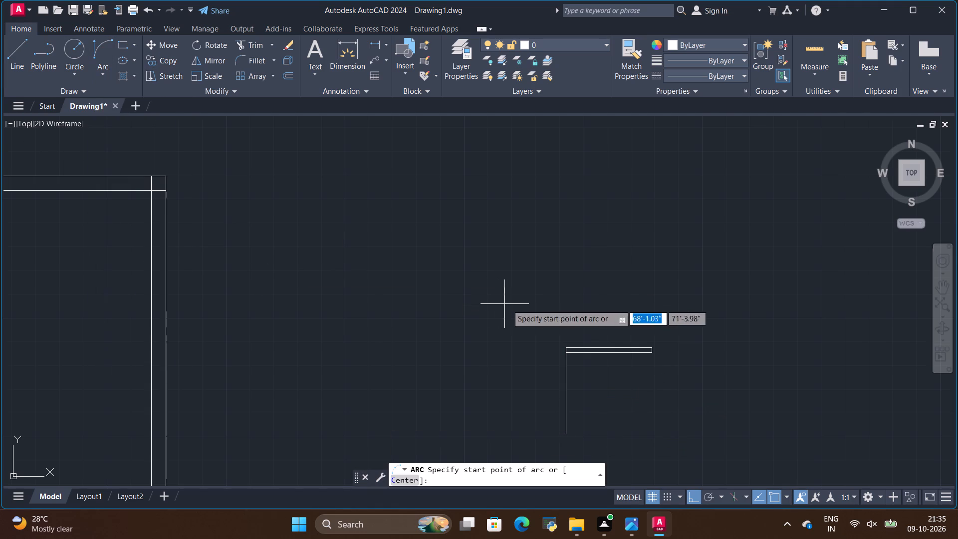
pyautogui.click(565, 432)
pyautogui.click(653, 347)
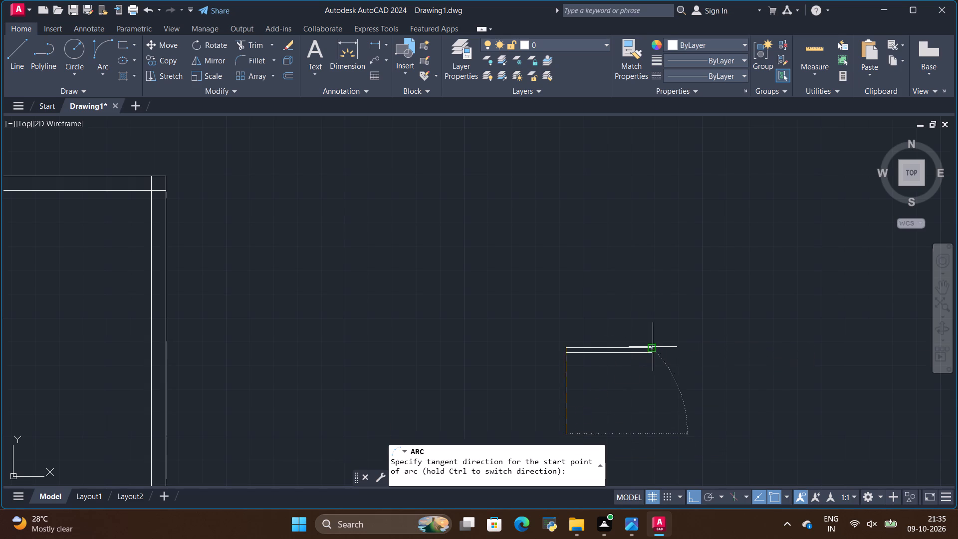
pyautogui.click(649, 395)
pyautogui.scroll(-3, 668, 322)
pyautogui.scroll(2, 659, 362)
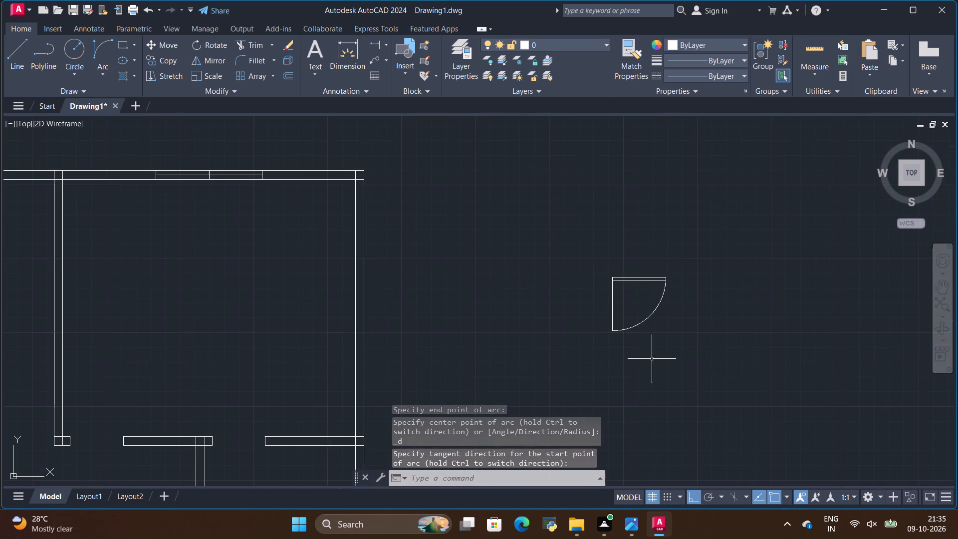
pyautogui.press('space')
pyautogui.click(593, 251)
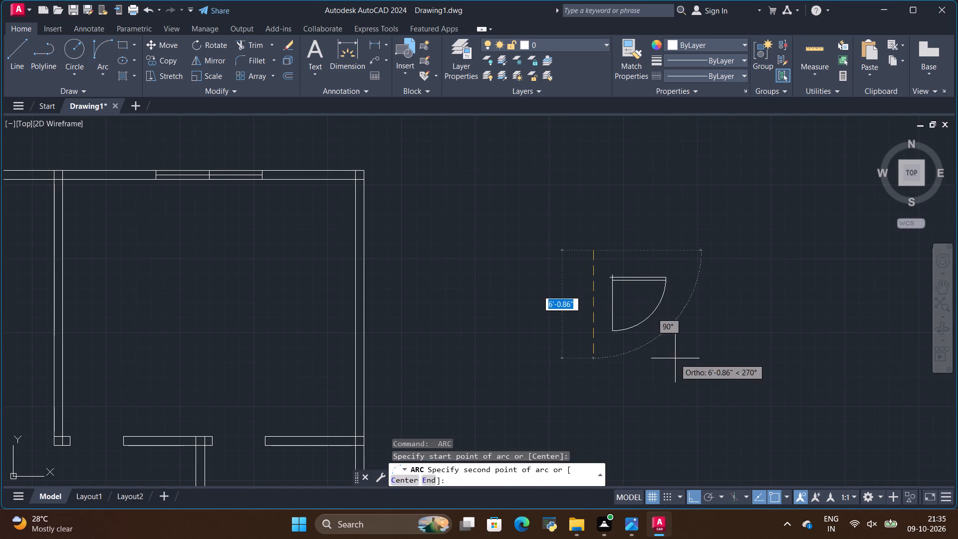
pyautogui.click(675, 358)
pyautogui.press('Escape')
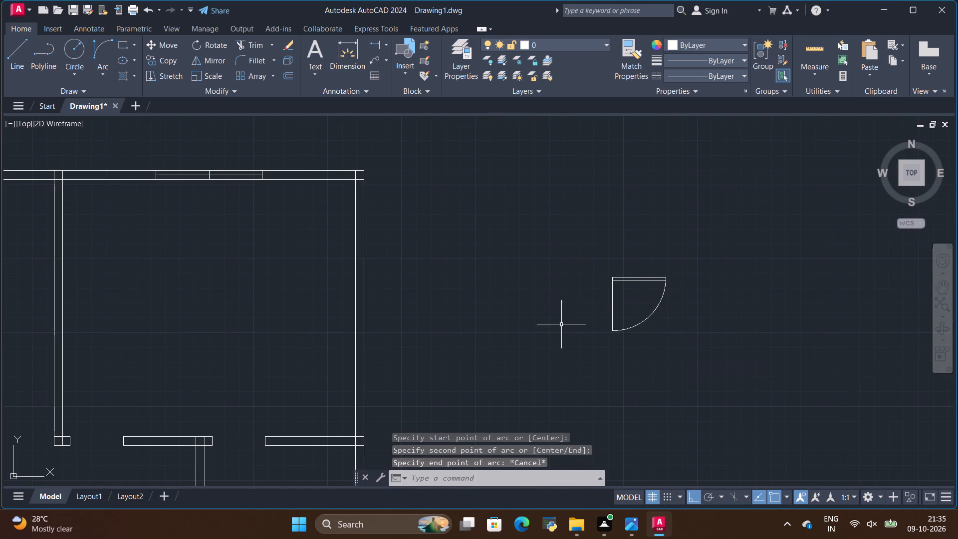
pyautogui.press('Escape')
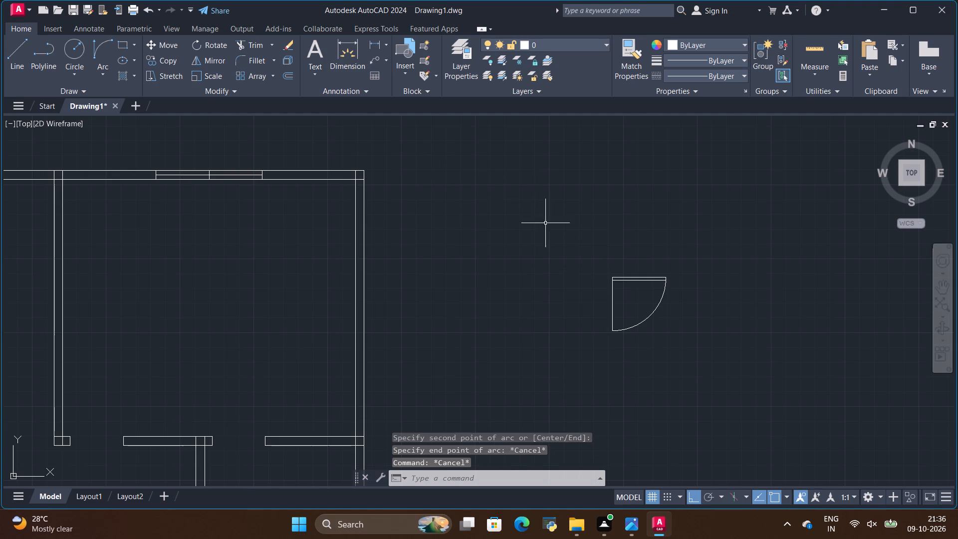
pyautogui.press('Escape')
# Group the door leaf rectangle, the 3' line and the swing arc into one door symbol.
pyautogui.click(561, 231)
pyautogui.click(670, 364)
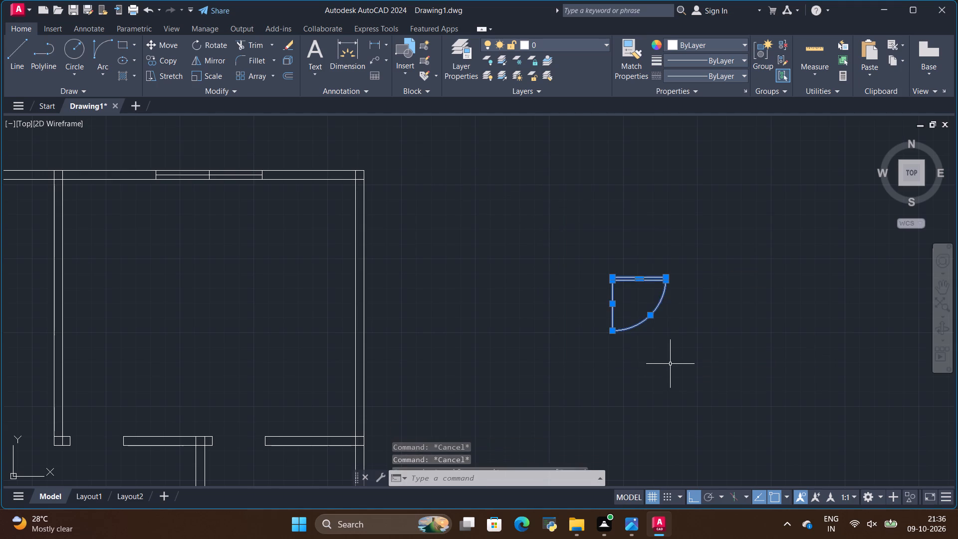
pyautogui.rightClick(643, 278)
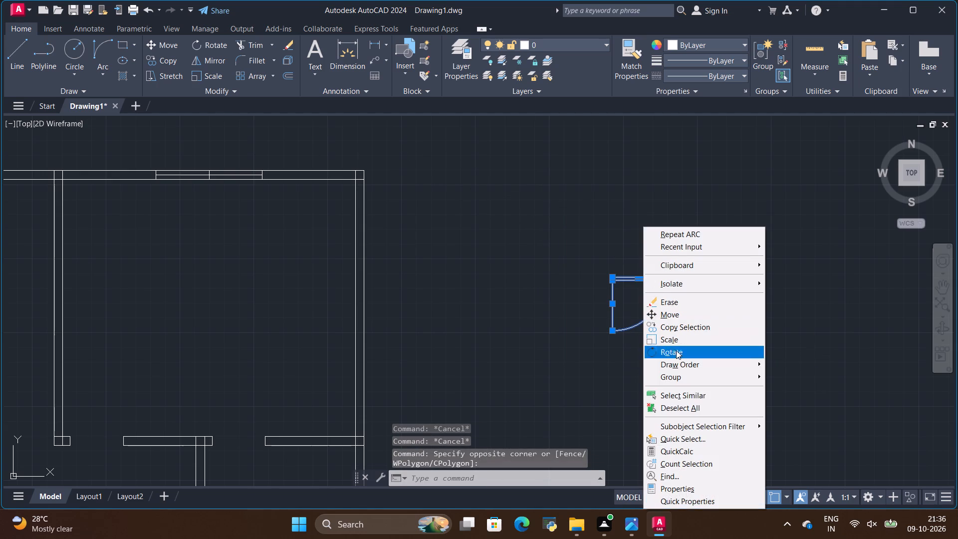
pyautogui.click(677, 373)
pyautogui.click(789, 374)
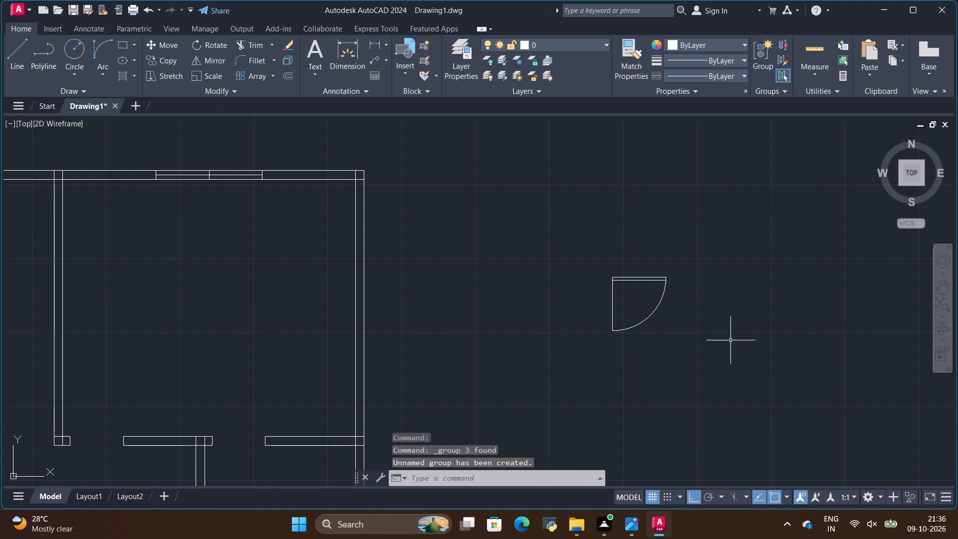
# Mirror the door symbol about a horizontal line along the leaf's upper edge, keeping the source objects.
pyautogui.click(623, 276)
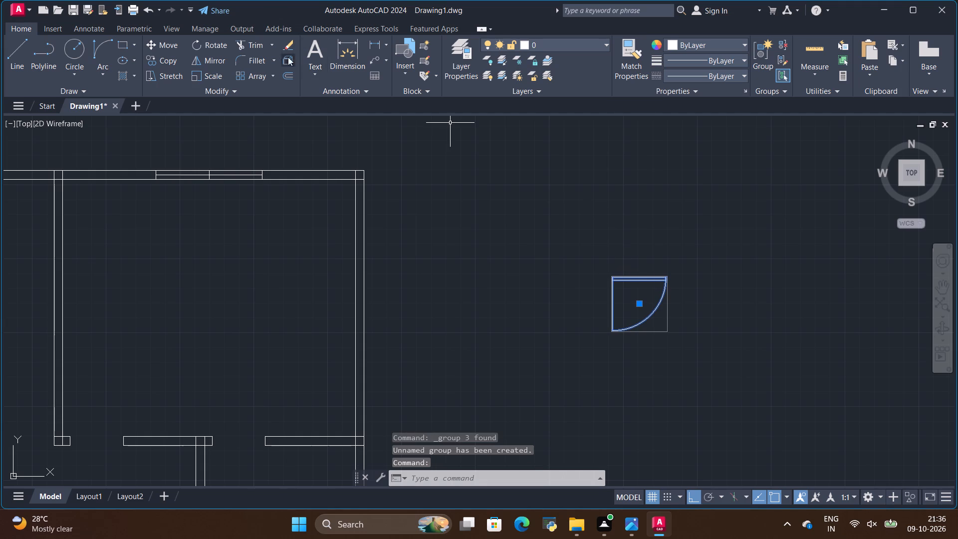
pyautogui.click(209, 60)
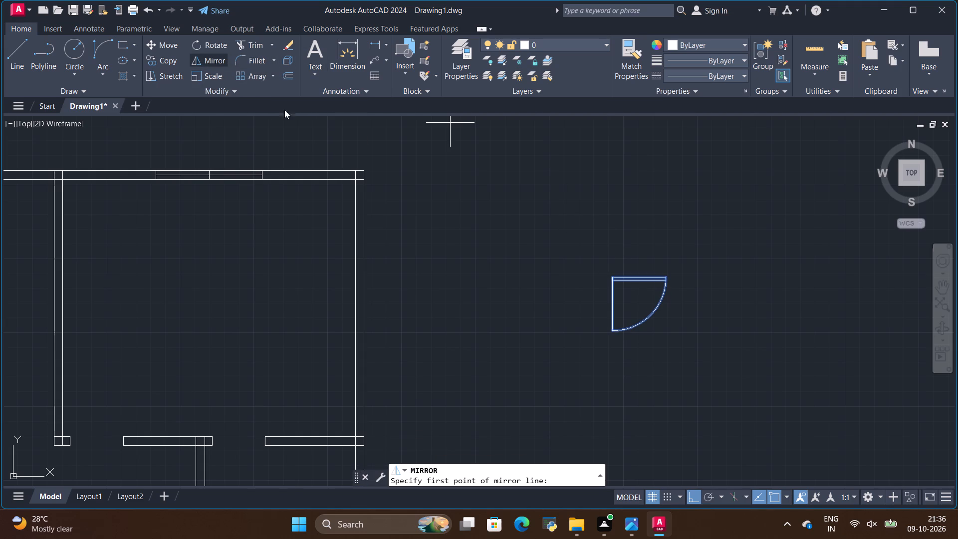
pyautogui.click(667, 274)
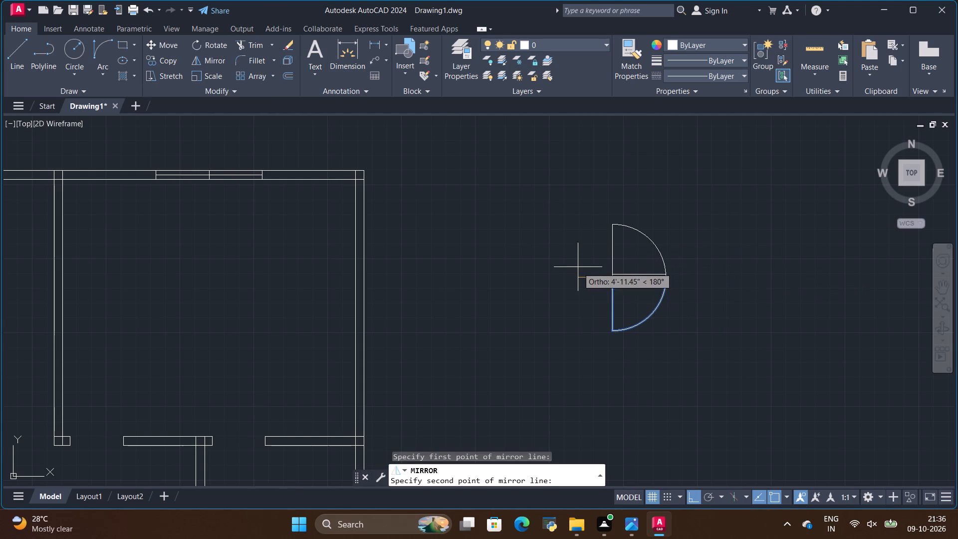
pyautogui.click(580, 278)
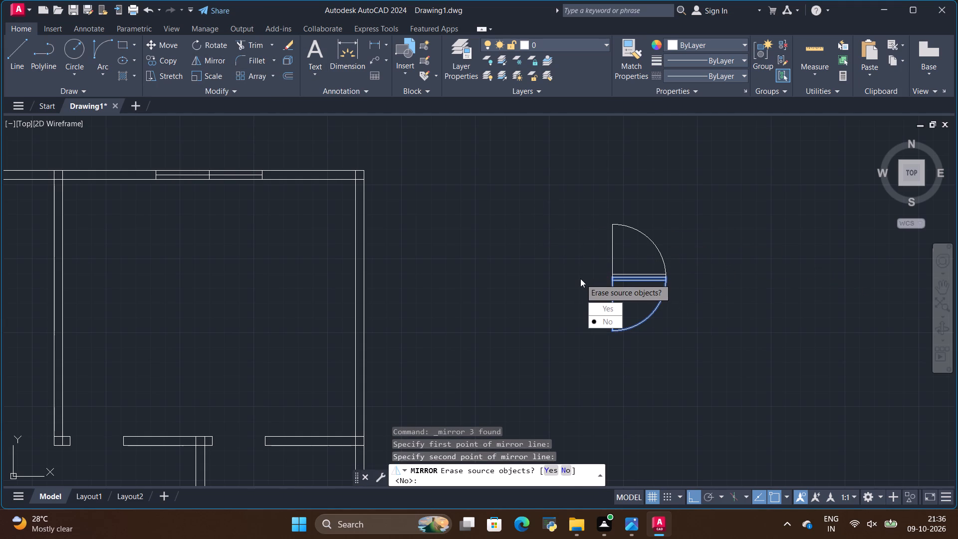
pyautogui.press('Return')
# Mirror both door symbols about their shared vertical 3' lines, keeping the originals, to complete a circular set of four orientations.
pyautogui.moveTo(604, 201); pyautogui.dragTo(611, 221)
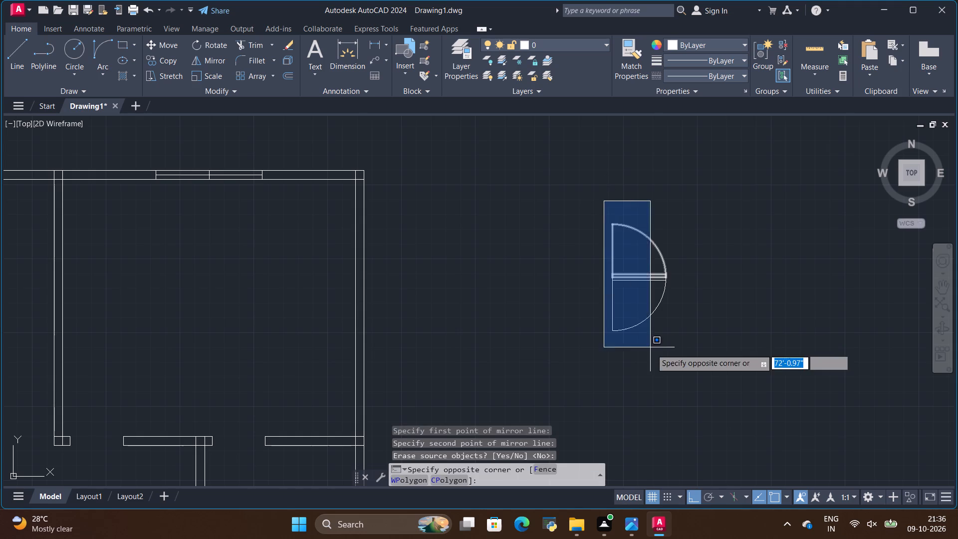
pyautogui.click(675, 355)
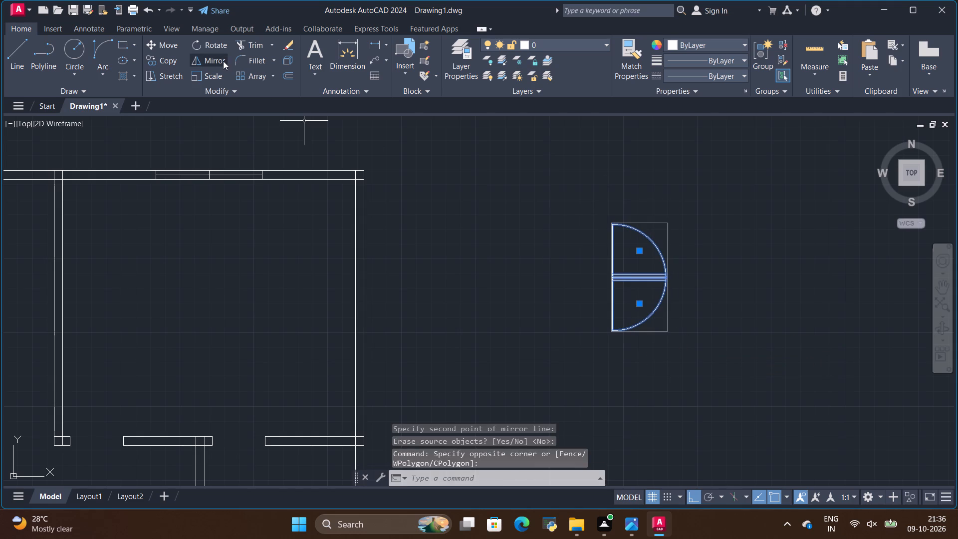
pyautogui.click(223, 61)
pyautogui.click(608, 224)
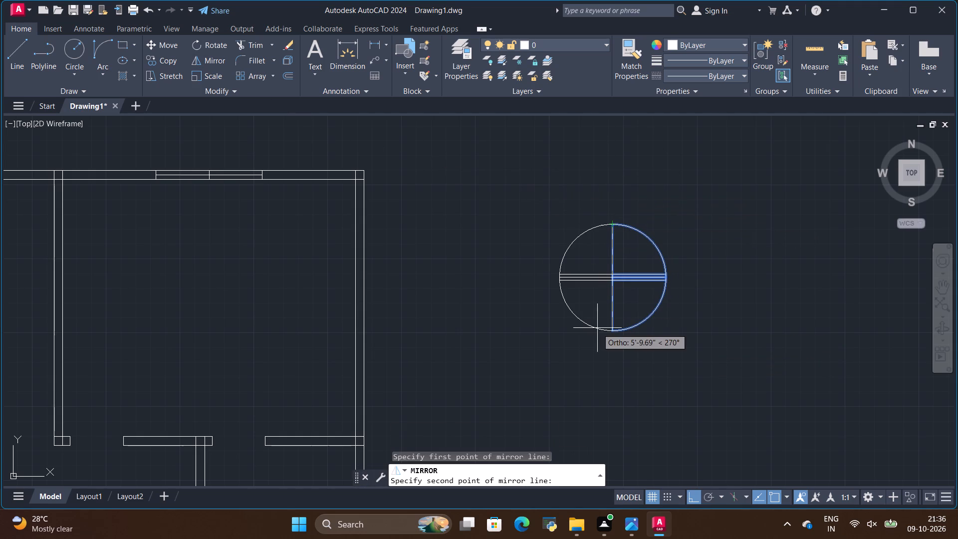
pyautogui.click(610, 331)
pyautogui.press('Return')
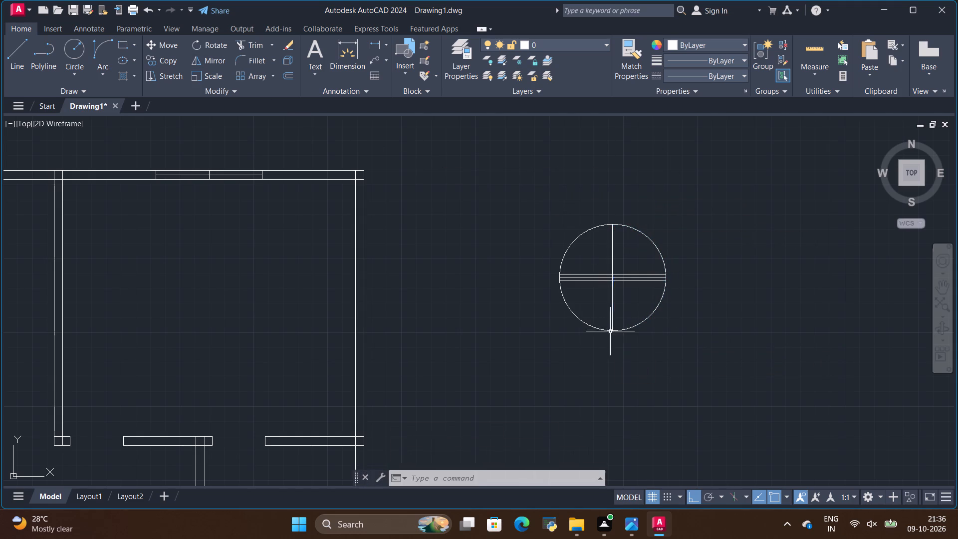
# Copy the circular set of four door symbols horizontally into the empty space to its right.
pyautogui.click(537, 341)
pyautogui.click(509, 187)
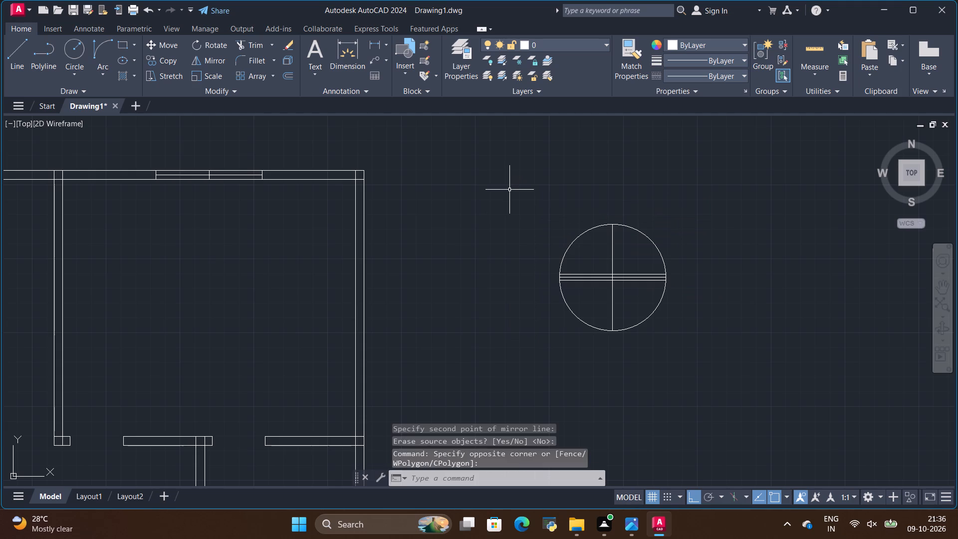
pyautogui.click(509, 190)
pyautogui.click(705, 378)
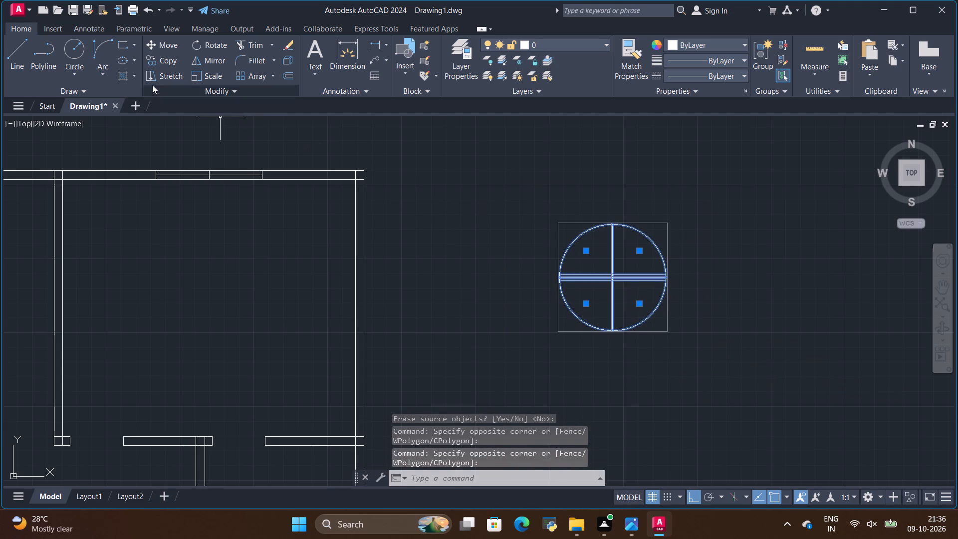
pyautogui.click(164, 55)
pyautogui.click(611, 279)
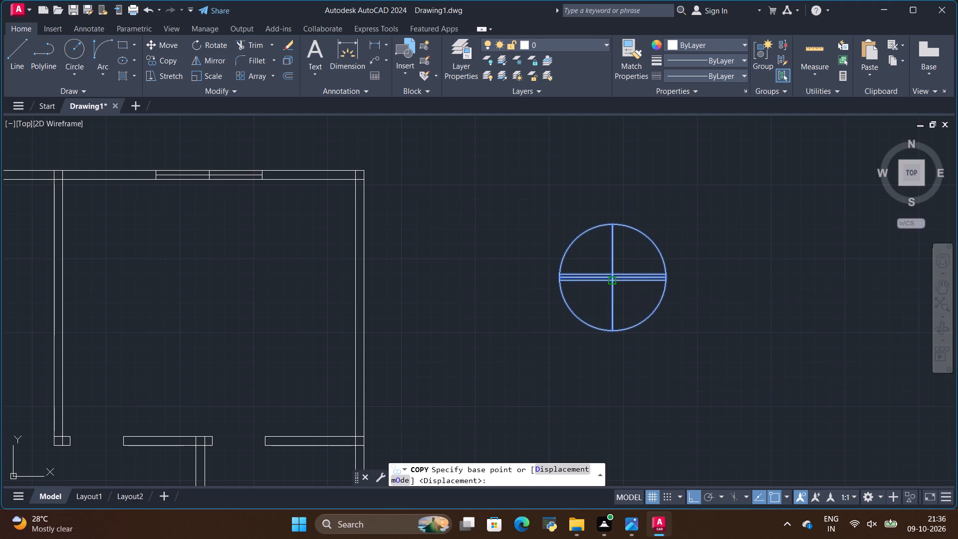
pyautogui.click(742, 283)
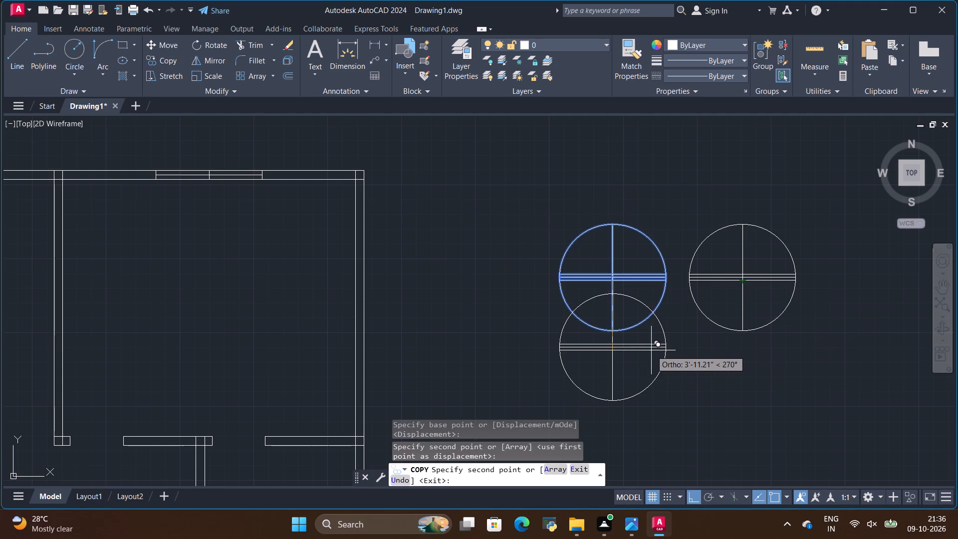
pyautogui.press('Escape')
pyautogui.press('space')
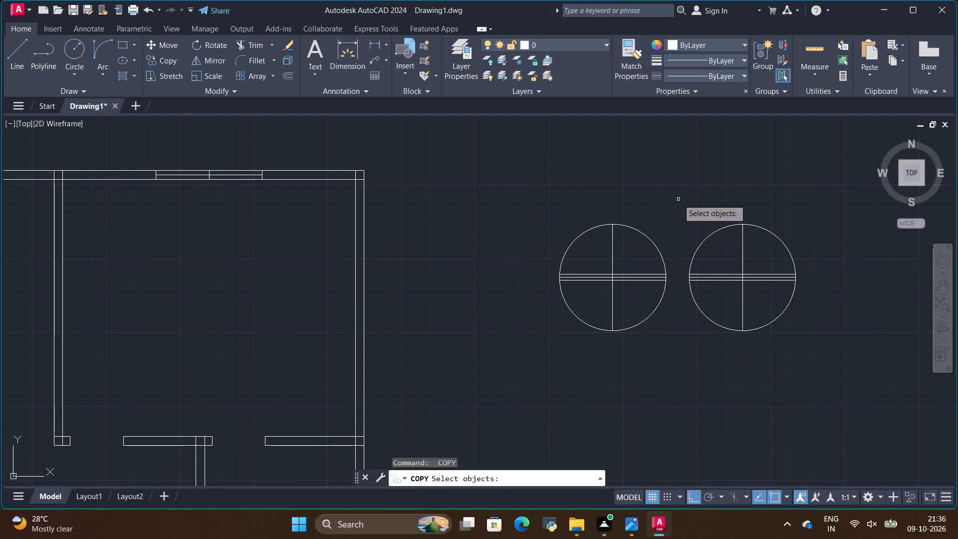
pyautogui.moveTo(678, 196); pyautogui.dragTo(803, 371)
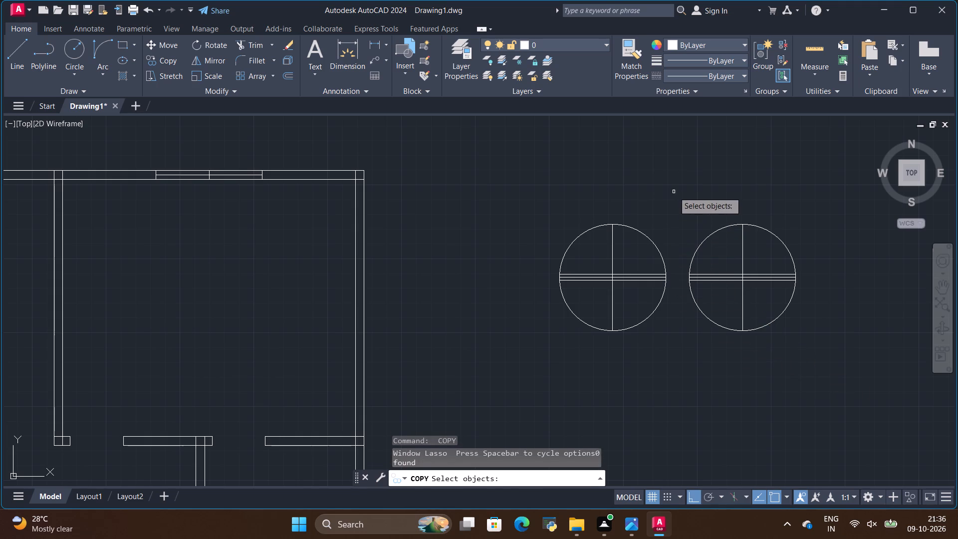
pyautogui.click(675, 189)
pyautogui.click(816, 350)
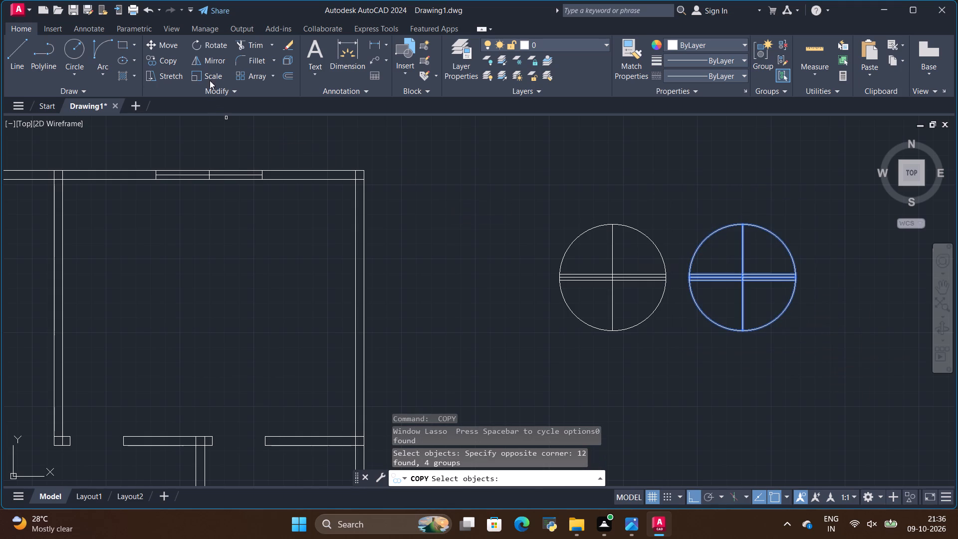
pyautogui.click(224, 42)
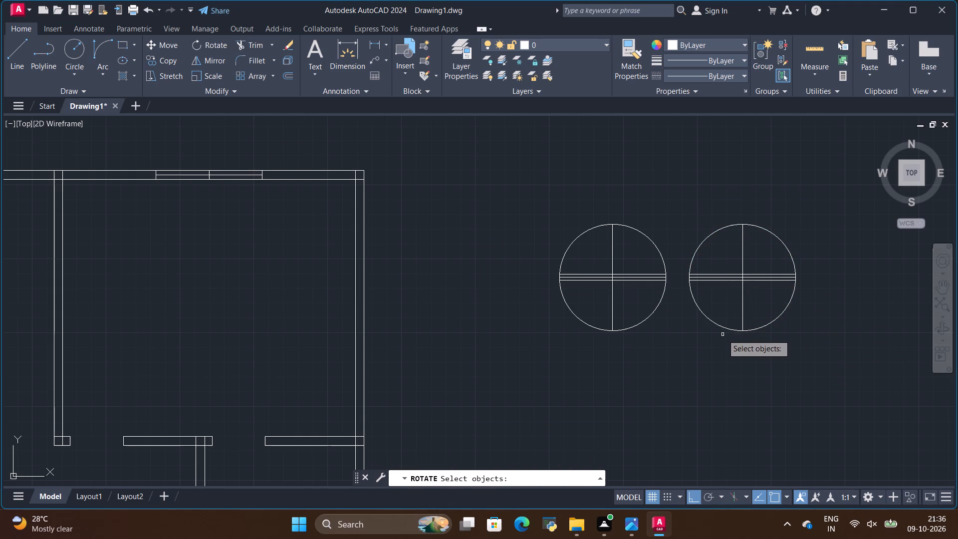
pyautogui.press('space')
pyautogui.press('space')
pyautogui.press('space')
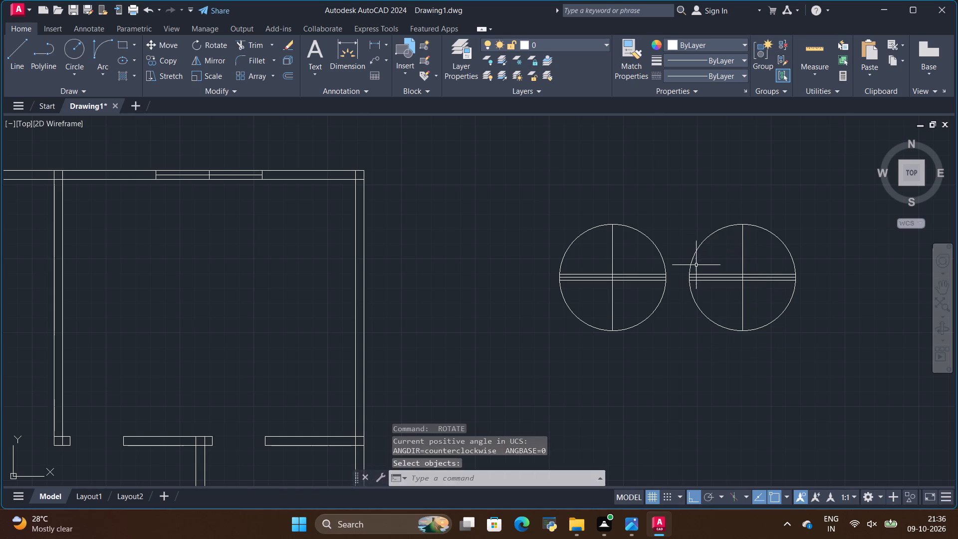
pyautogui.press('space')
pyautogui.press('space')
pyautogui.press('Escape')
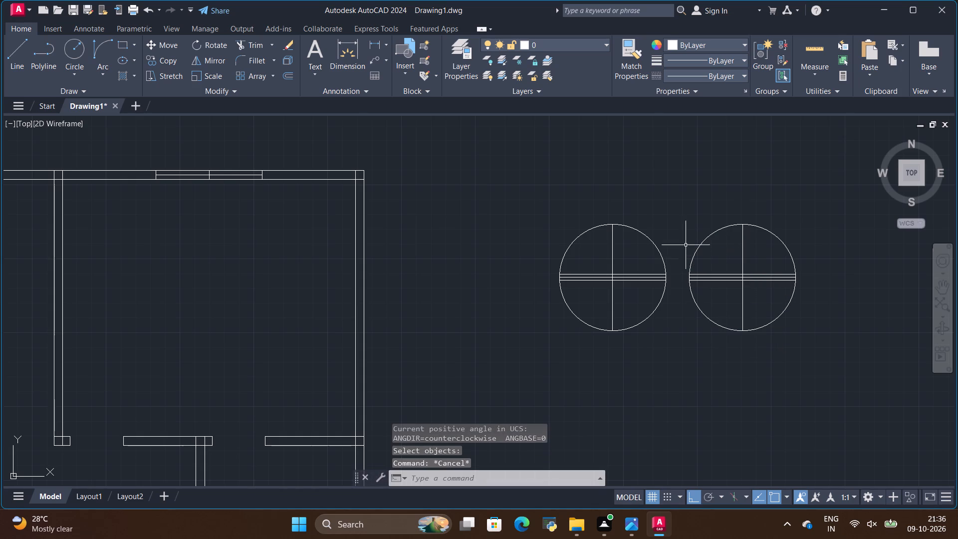
# Rotate the copied circular set of door symbols 90° about the outer end of its lower leaf edge on the side facing the original.
pyautogui.click(676, 198)
pyautogui.click(839, 363)
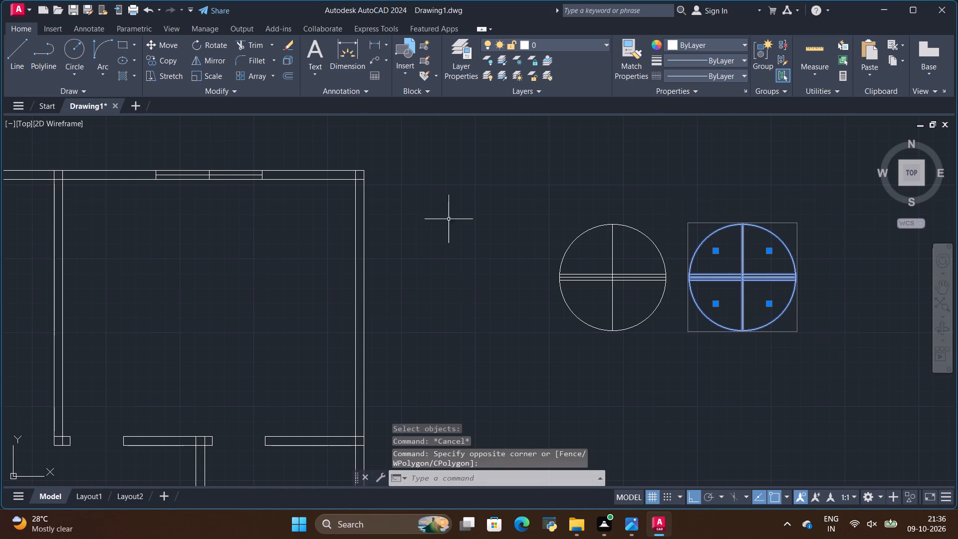
pyautogui.click(220, 46)
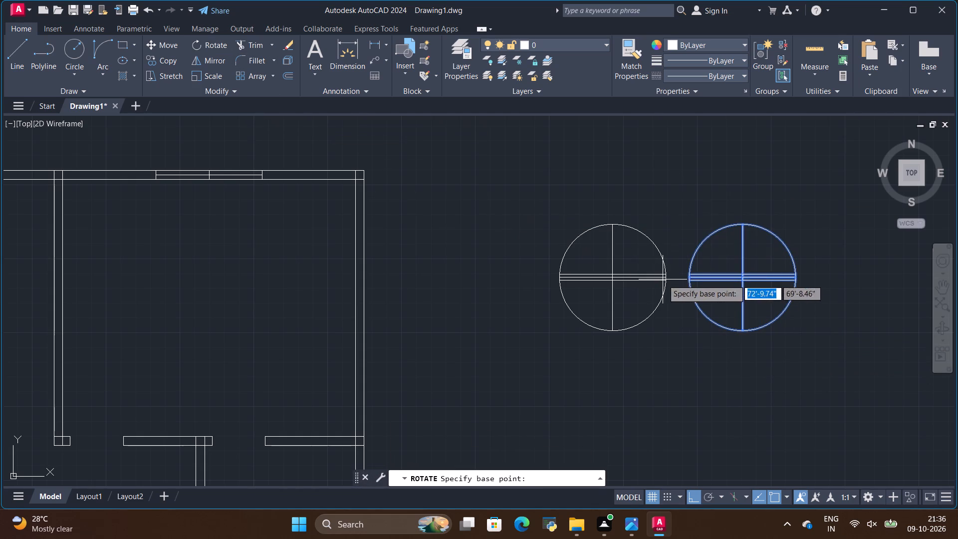
pyautogui.click(690, 280)
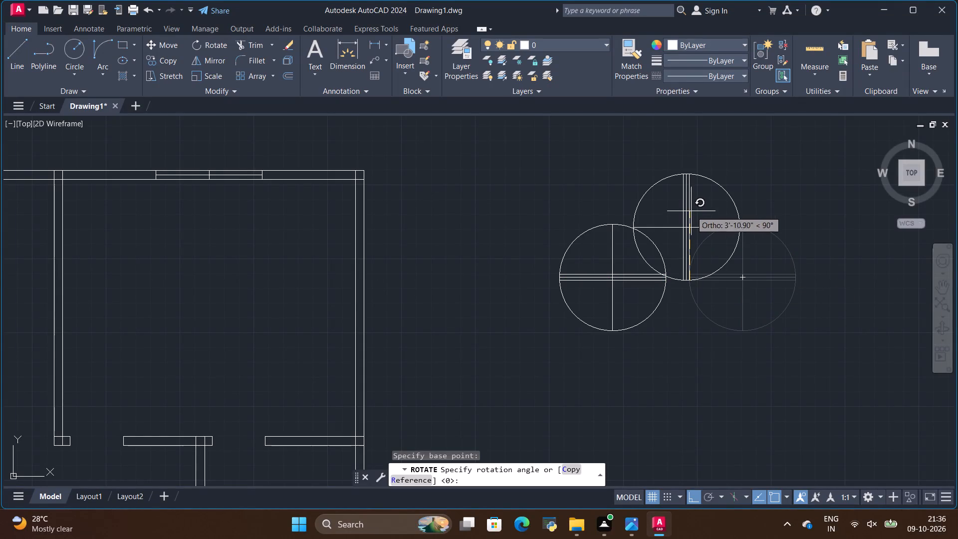
pyautogui.click(694, 207)
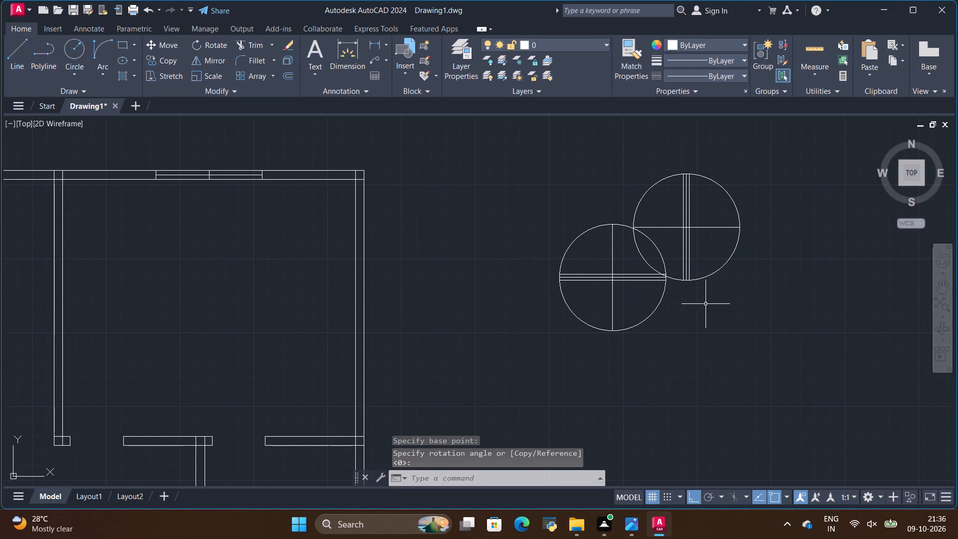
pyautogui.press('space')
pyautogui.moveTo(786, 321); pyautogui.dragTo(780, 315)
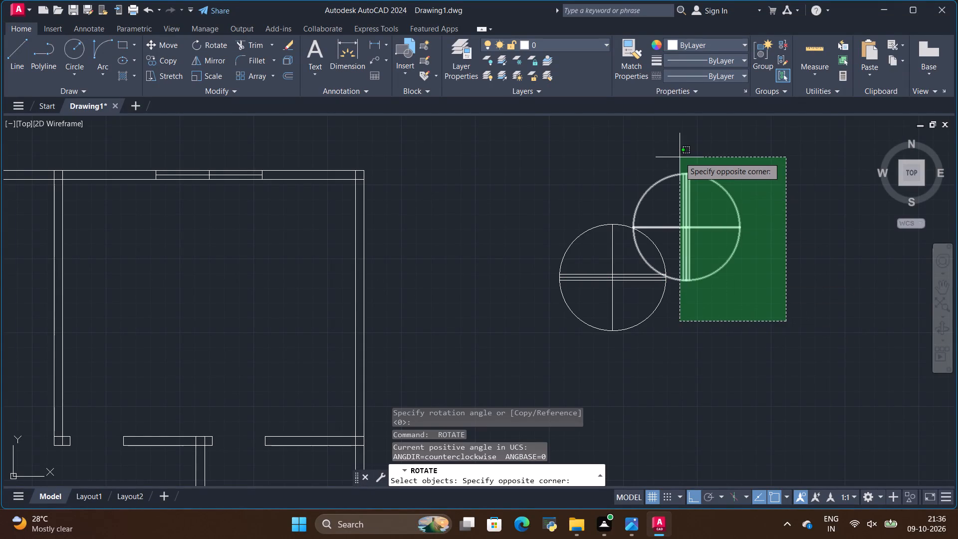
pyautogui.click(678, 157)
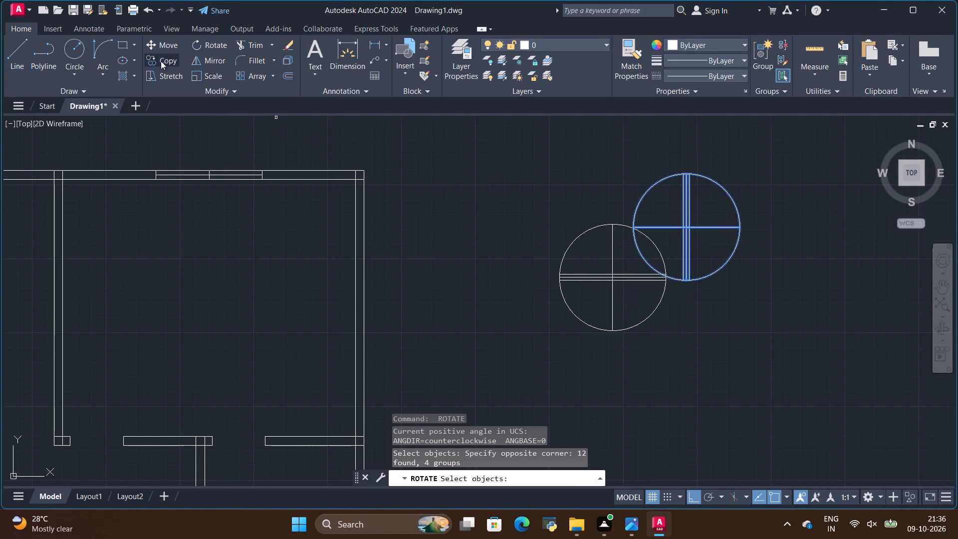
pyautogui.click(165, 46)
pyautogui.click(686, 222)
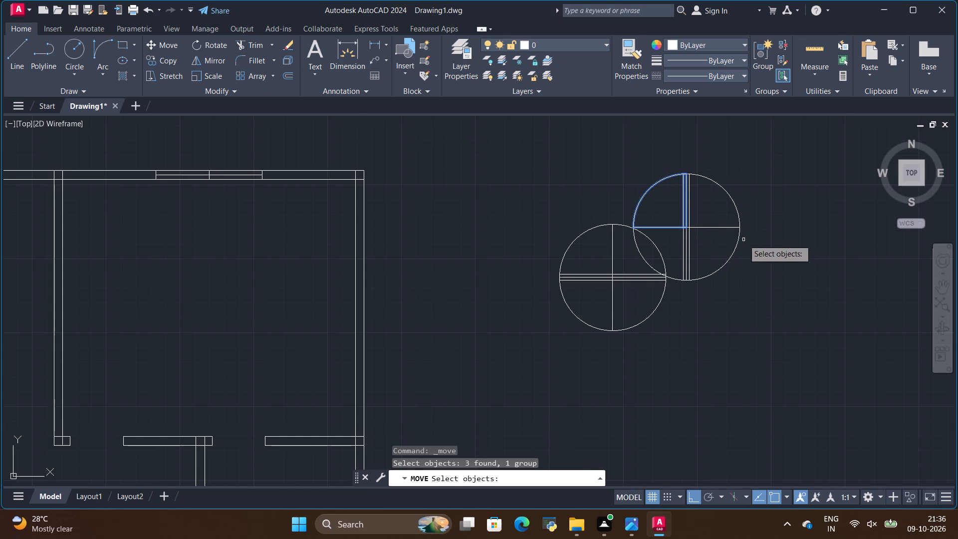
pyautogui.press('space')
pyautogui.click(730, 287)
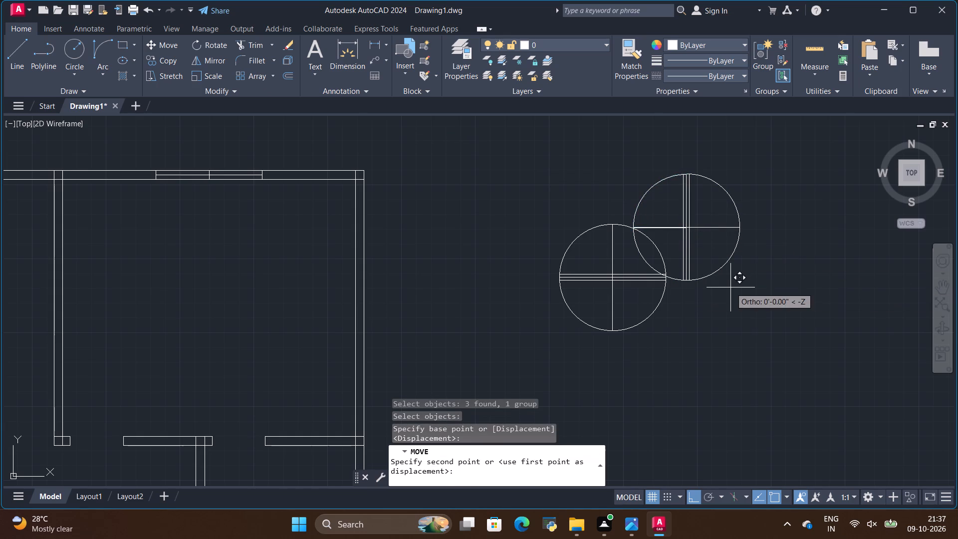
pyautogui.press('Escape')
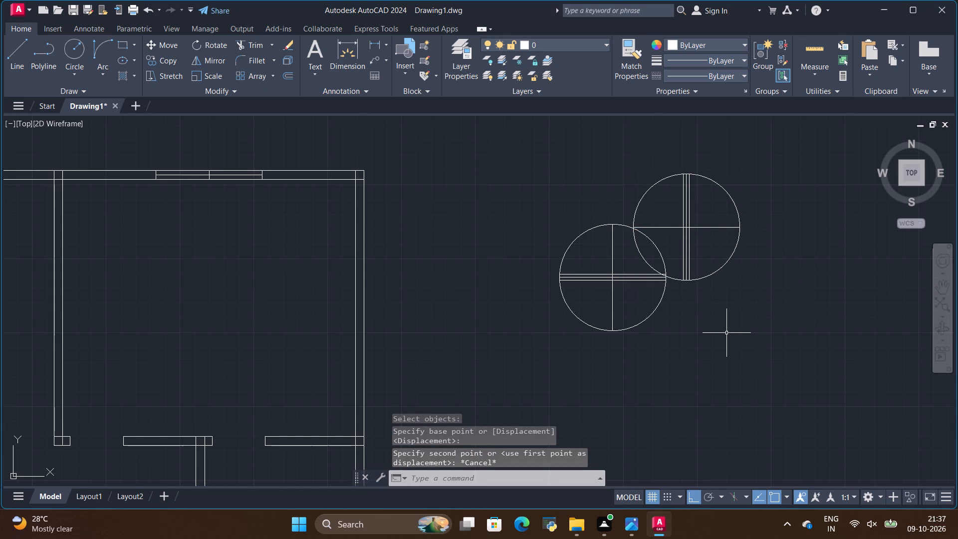
# With Ortho off, copy the rotated set's upper-right door symbol by its hinge corner into the upper-right room's opening beside the central wall.
pyautogui.scroll(-2, 669, 278)
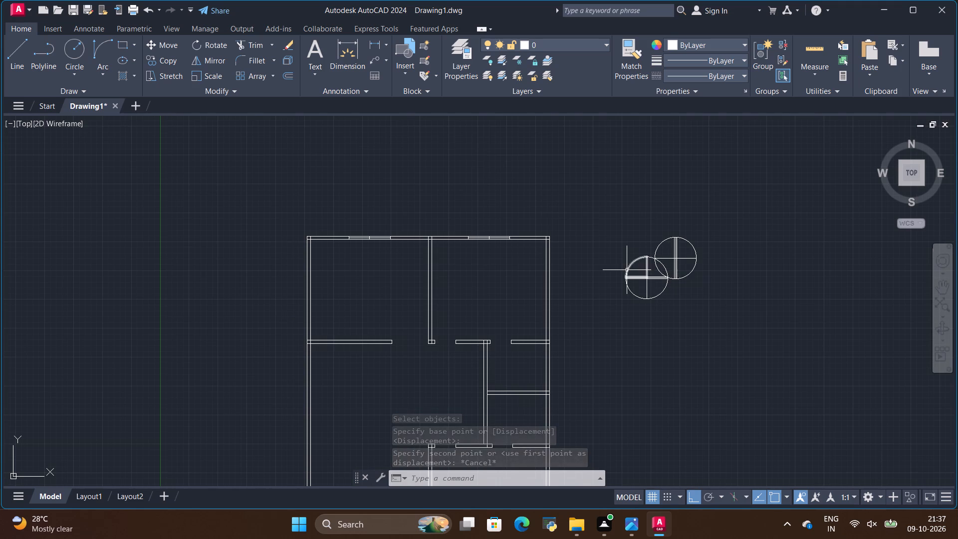
pyautogui.scroll(1, 627, 270)
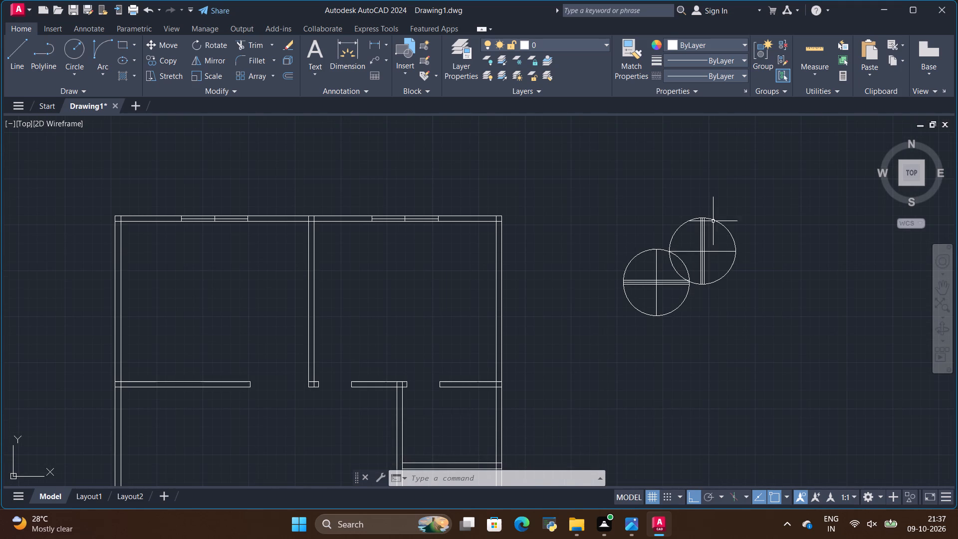
pyautogui.scroll(3, 709, 219)
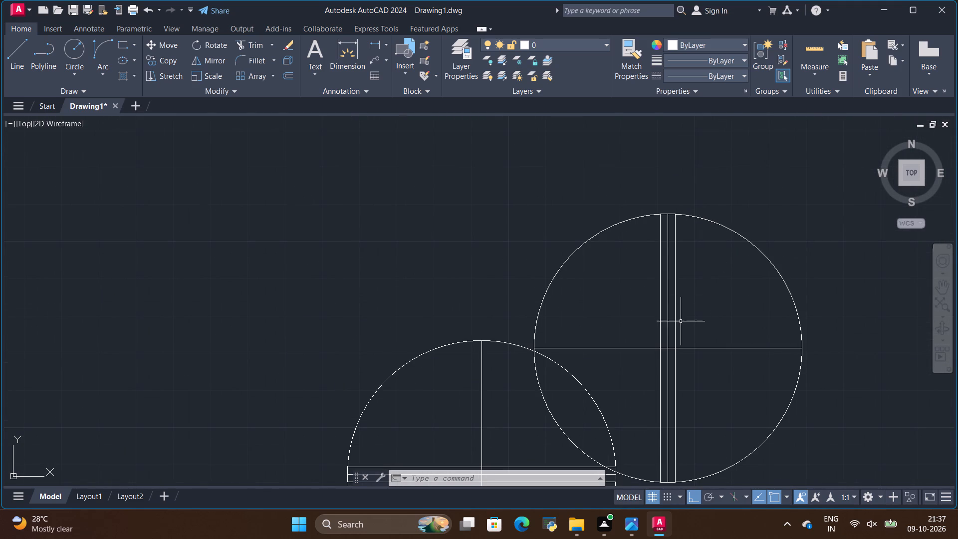
pyautogui.click(679, 326)
pyautogui.click(676, 330)
pyautogui.click(675, 334)
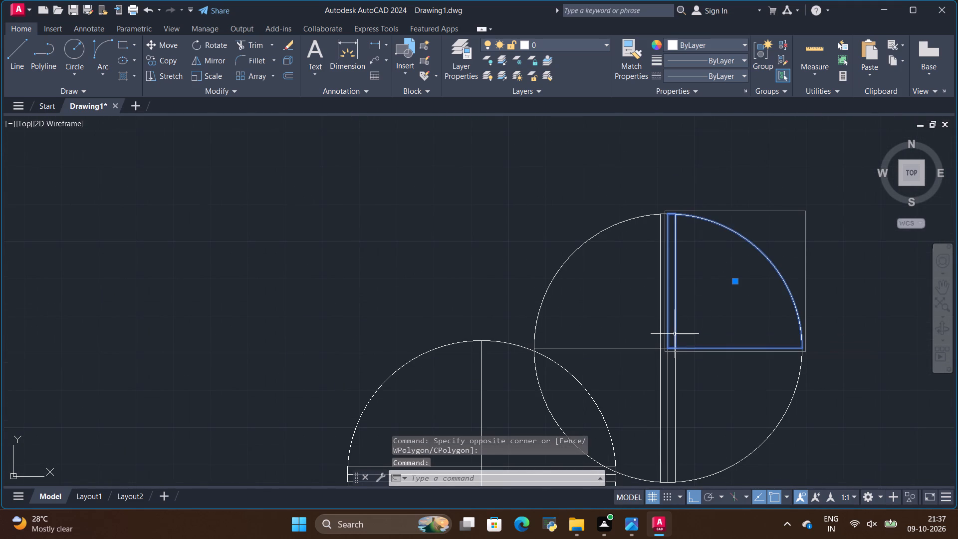
pyautogui.click(164, 62)
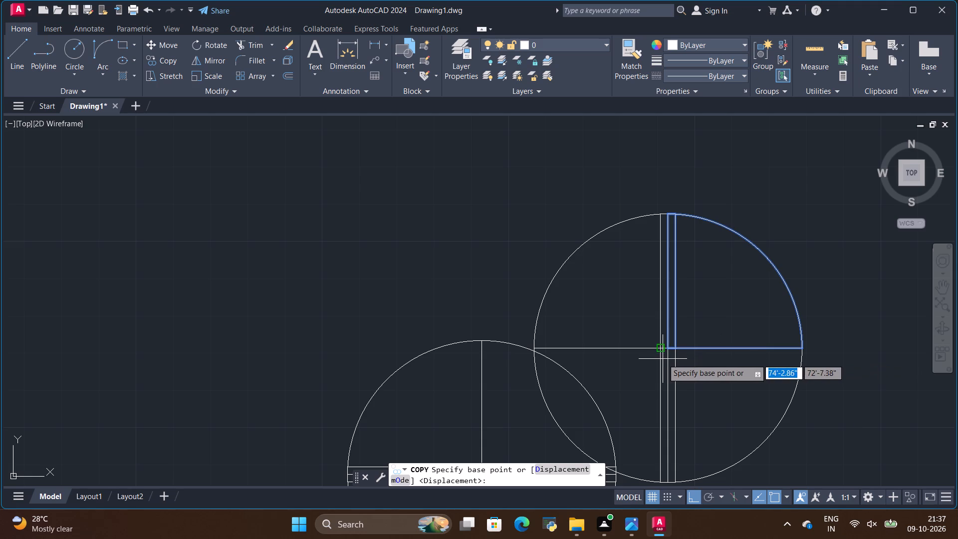
pyautogui.moveTo(668, 349); pyautogui.dragTo(643, 353)
pyautogui.scroll(-5, 683, 324)
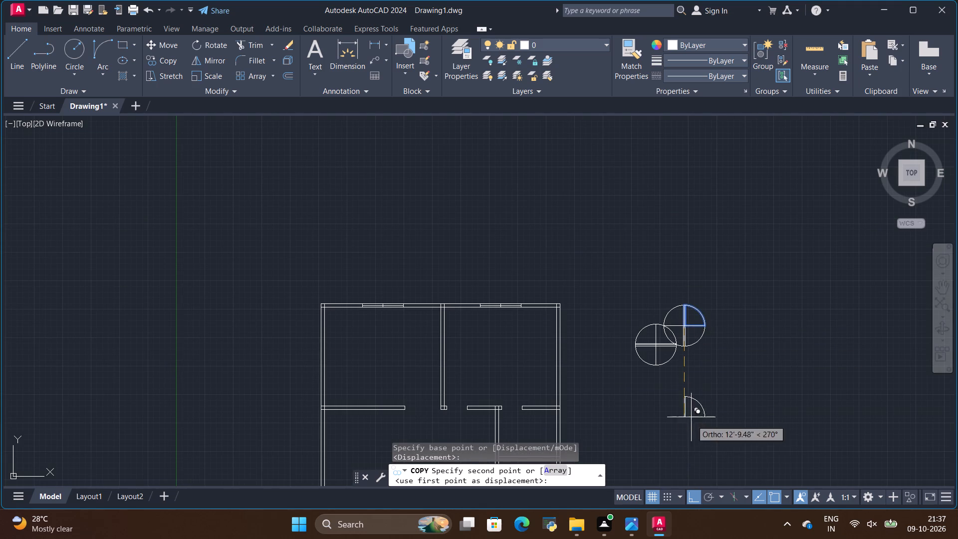
pyautogui.click(697, 502)
pyautogui.scroll(5, 430, 428)
pyautogui.click(514, 328)
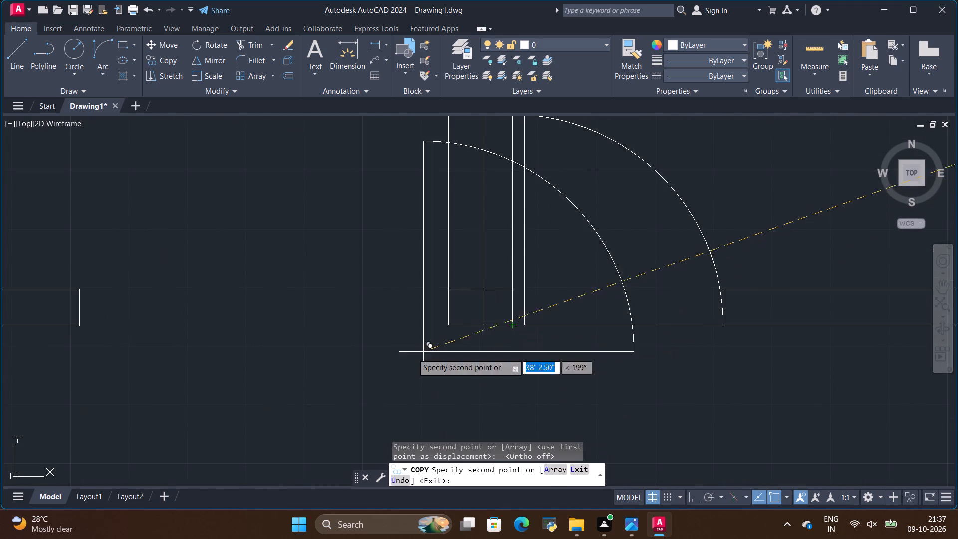
# Place another copy of the same door symbol in the bottom-wall opening of the small lower room, then finish copying.
pyautogui.scroll(-4, 190, 363)
pyautogui.scroll(-3, 530, 301)
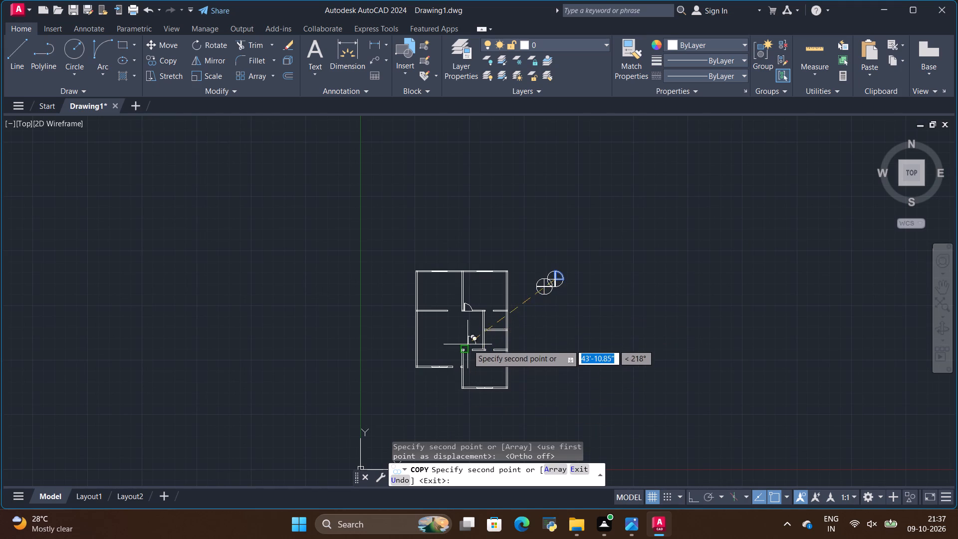
pyautogui.scroll(3, 502, 355)
pyautogui.scroll(4, 448, 315)
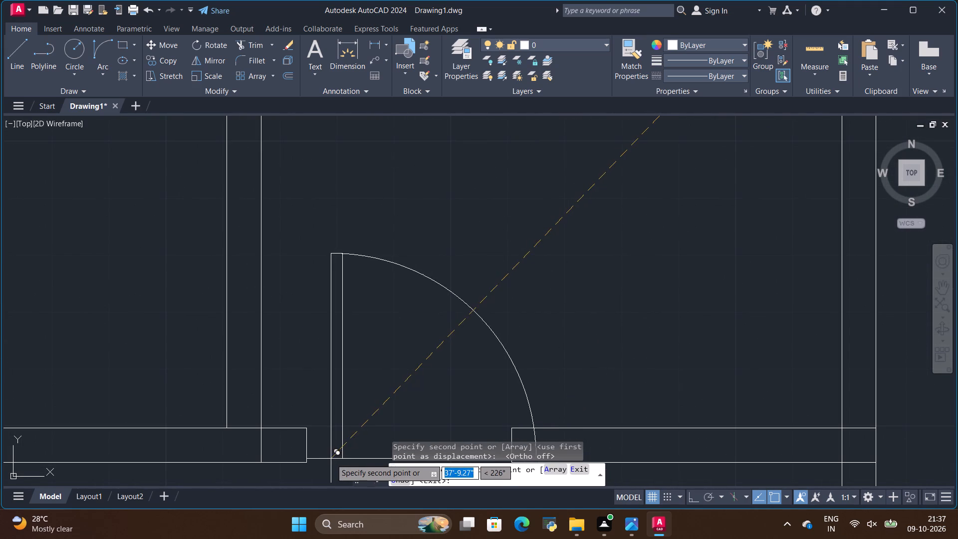
pyautogui.click(312, 463)
pyautogui.press('Escape')
# Copy the rotated set's upper-left door symbol by its hinge corner into the large left room's bottom-wall opening beside the window.
pyautogui.scroll(-4, 483, 326)
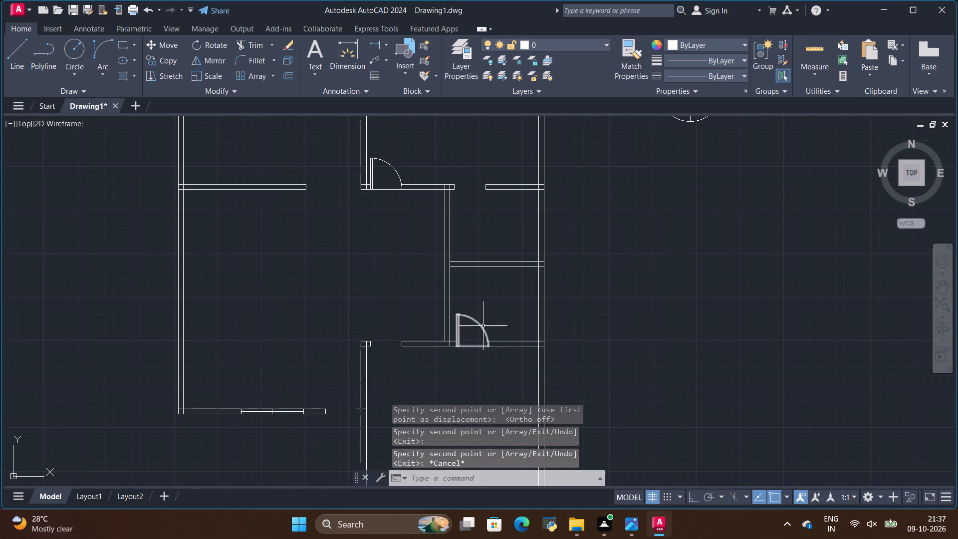
pyautogui.scroll(-2, 501, 321)
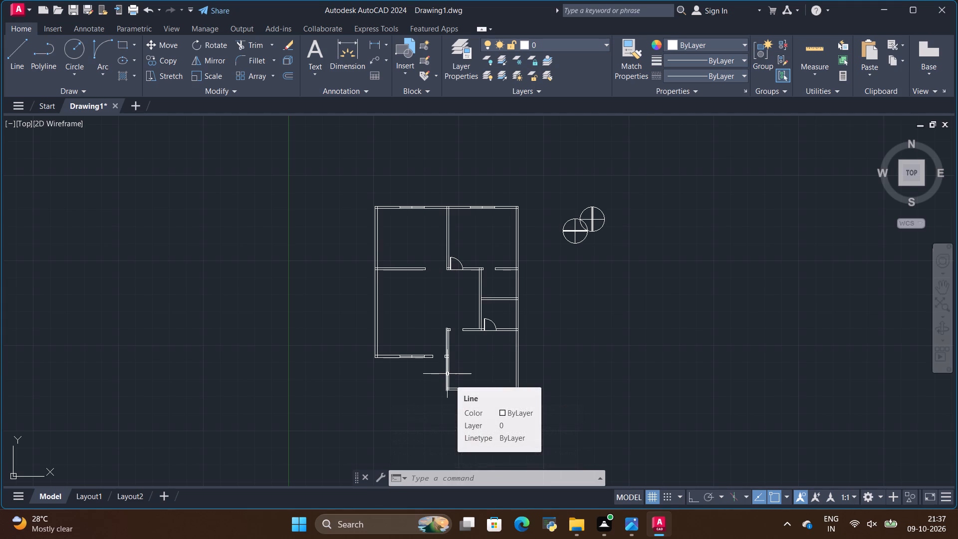
pyautogui.scroll(2, 587, 220)
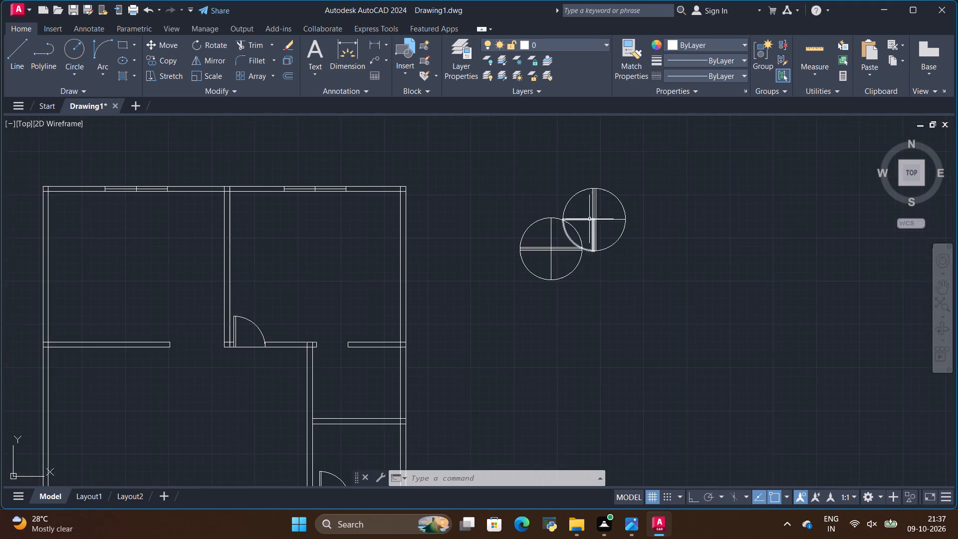
pyautogui.scroll(3, 602, 216)
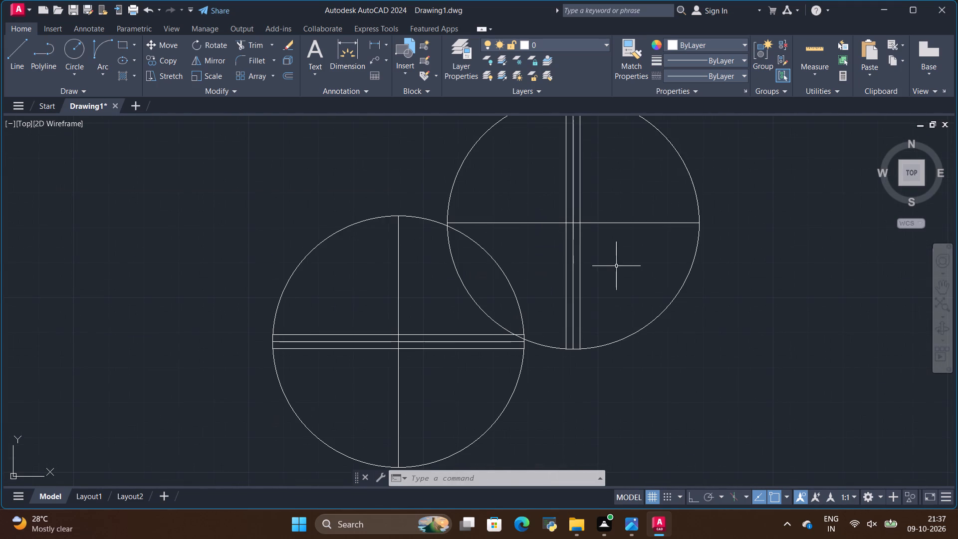
pyautogui.scroll(-5, 620, 263)
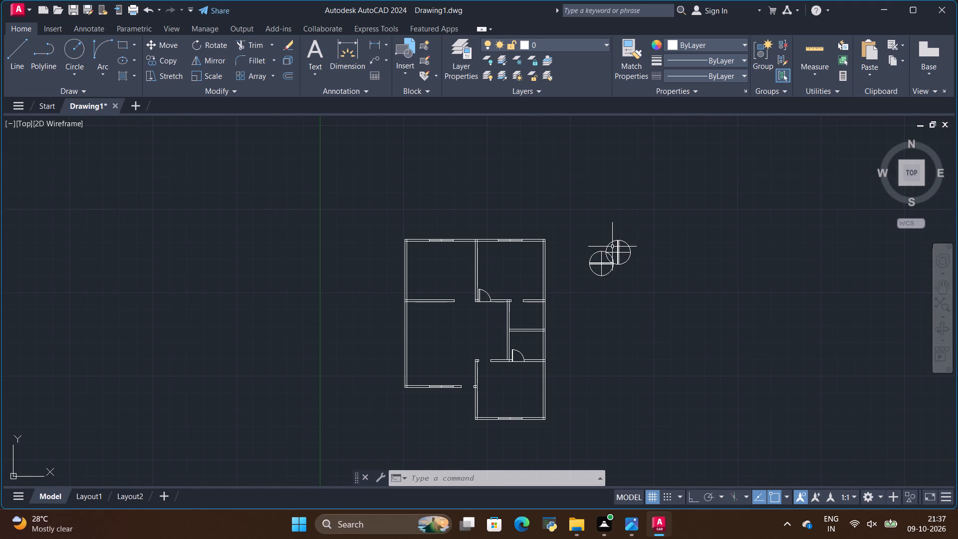
pyautogui.scroll(6, 612, 246)
pyautogui.click(624, 267)
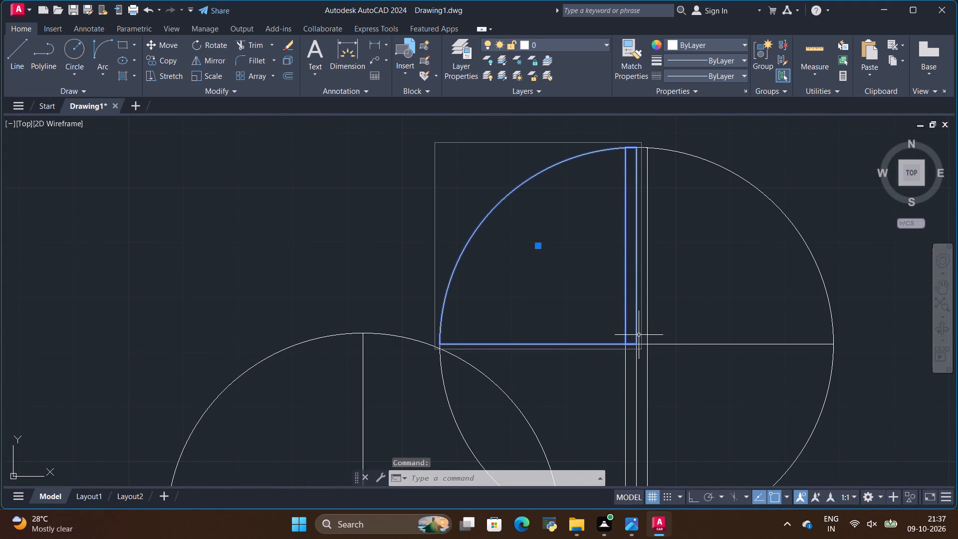
pyautogui.click(166, 62)
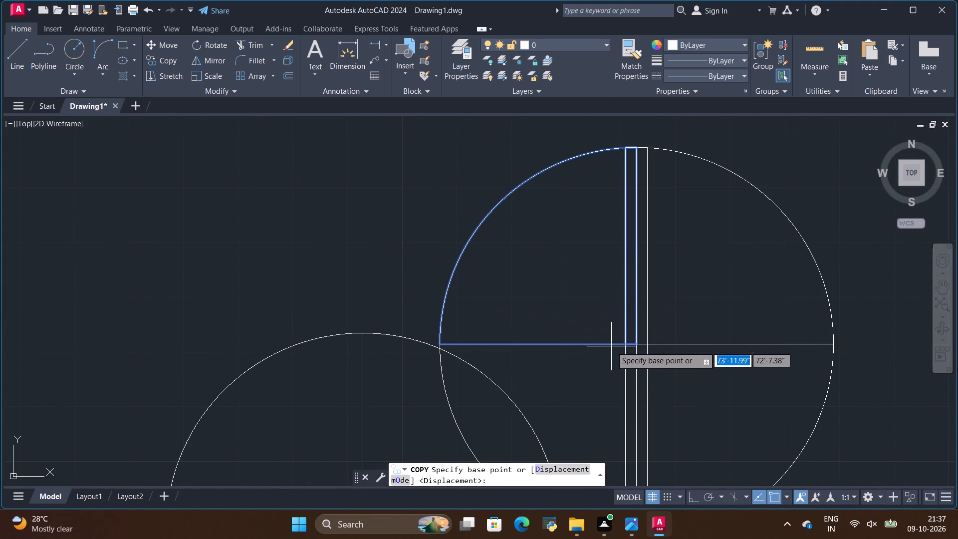
pyautogui.click(637, 344)
pyautogui.scroll(-6, 591, 338)
pyautogui.scroll(-3, 469, 297)
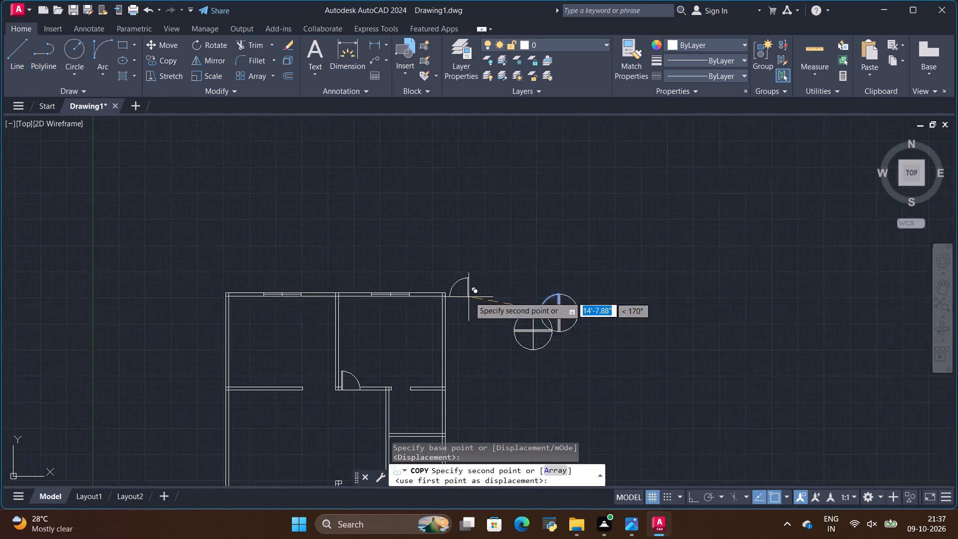
pyautogui.scroll(5, 447, 388)
pyautogui.scroll(2, 276, 282)
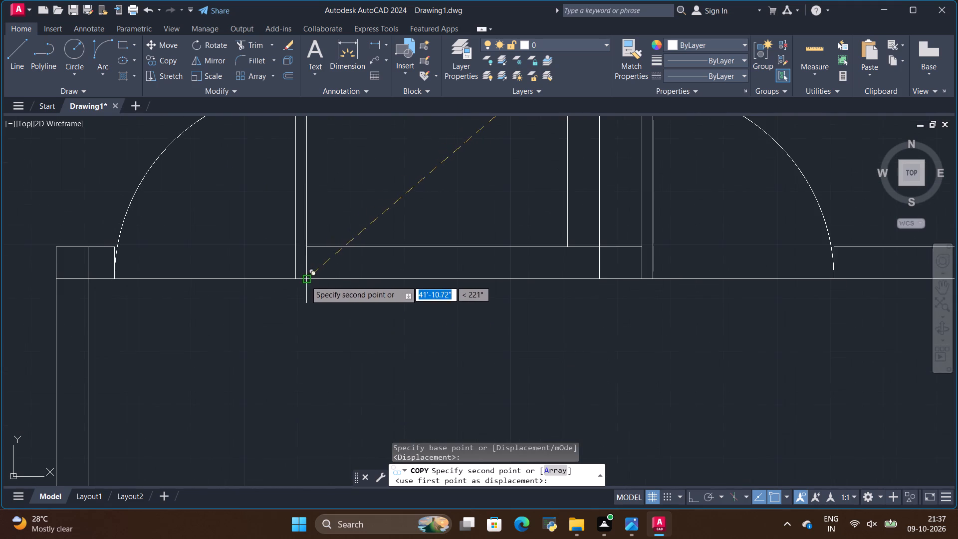
pyautogui.scroll(-4, 467, 286)
pyautogui.scroll(3, 399, 336)
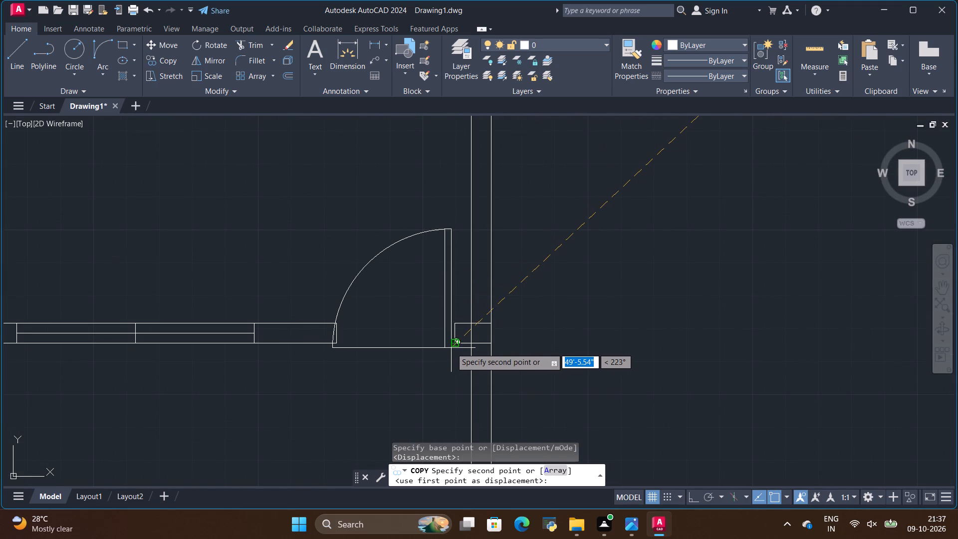
pyautogui.click(455, 346)
pyautogui.scroll(-4, 329, 377)
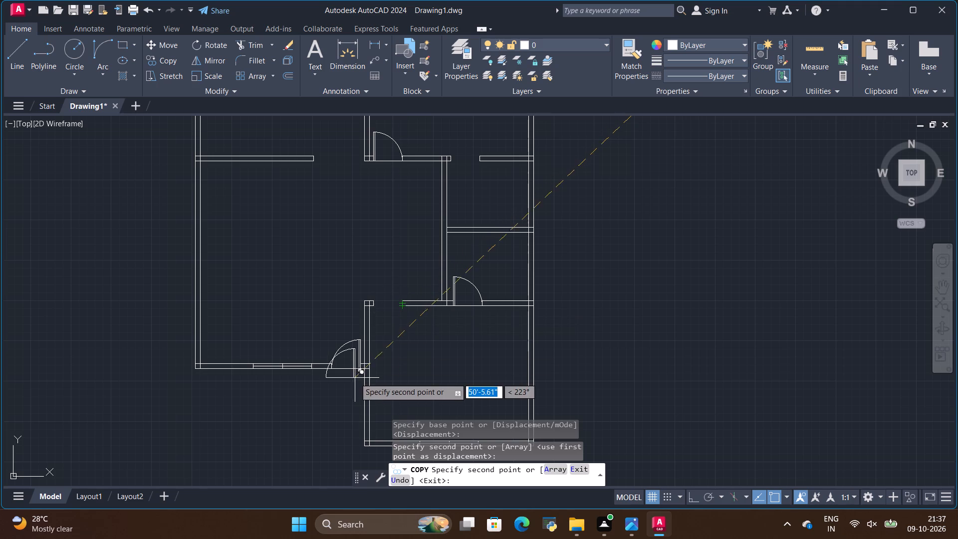
pyautogui.press('Escape')
# Copy the rotated set's lower-right door symbol by its hinge corner into the bottom room's top-wall opening beside the corner stub.
pyautogui.scroll(-3, 437, 315)
pyautogui.scroll(6, 429, 312)
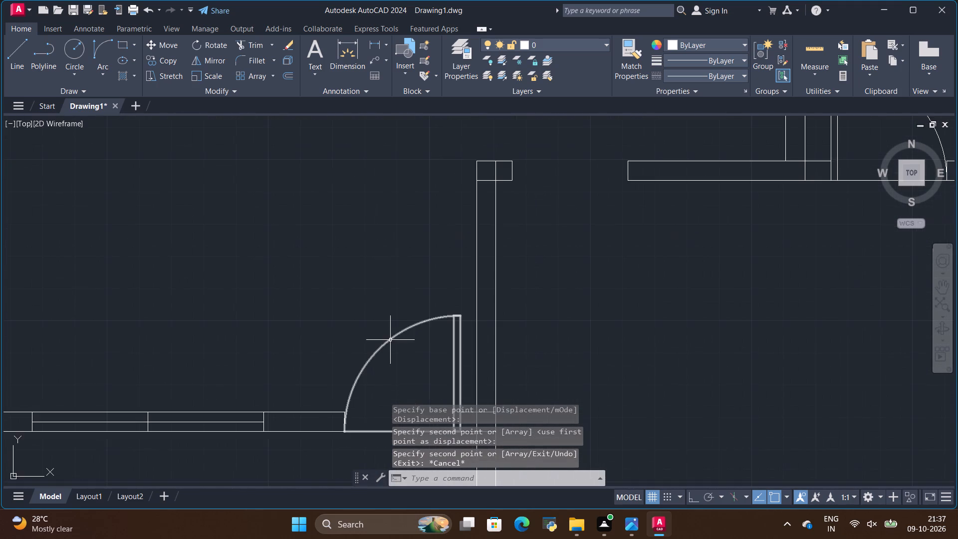
pyautogui.scroll(-4, 391, 339)
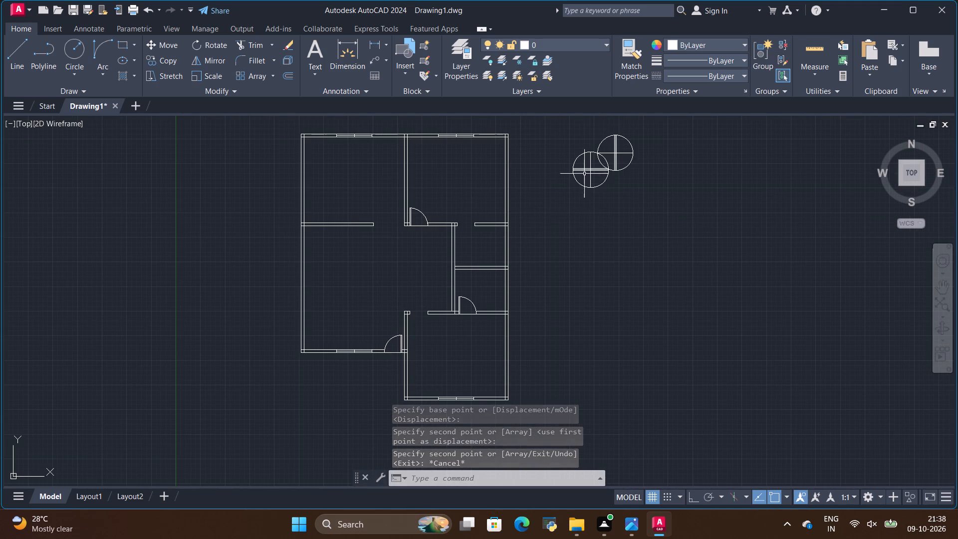
pyautogui.scroll(4, 608, 141)
pyautogui.click(613, 188)
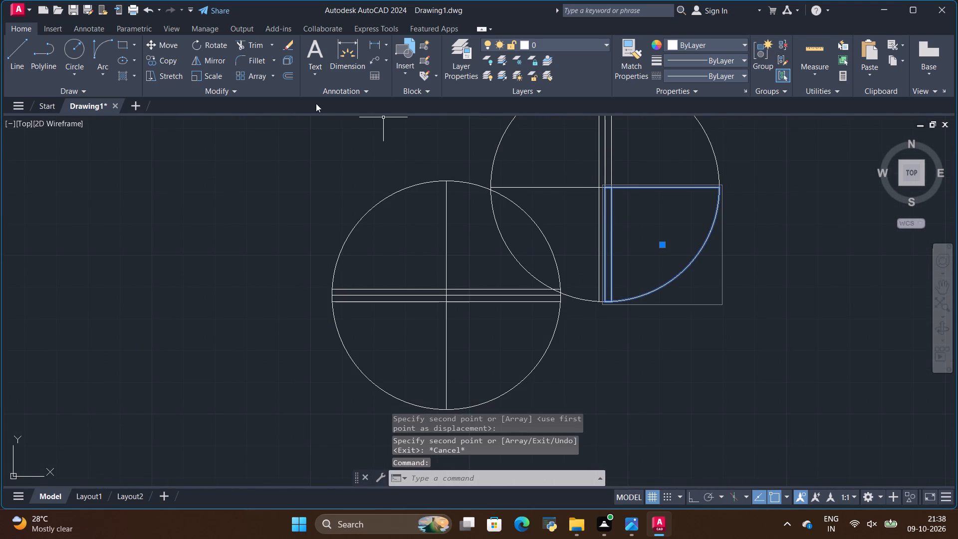
pyautogui.click(168, 63)
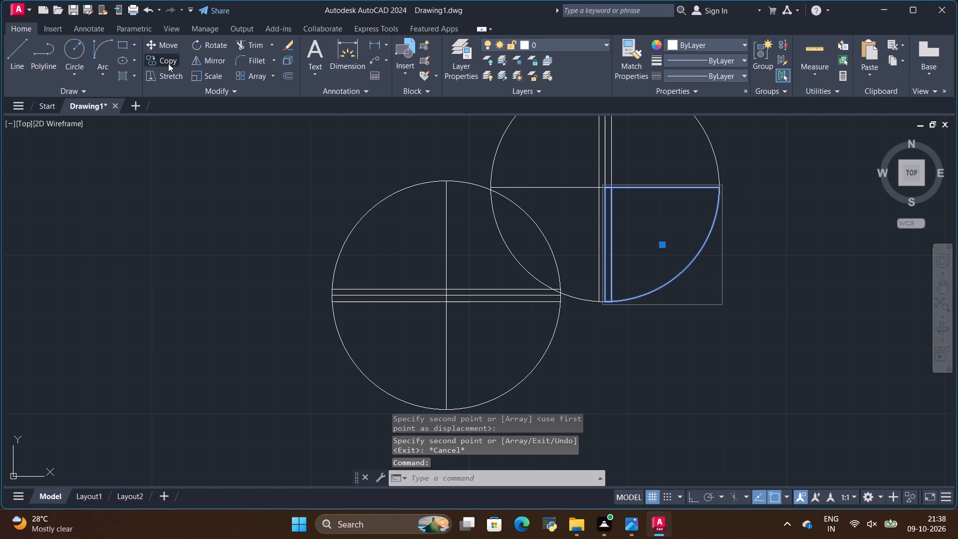
pyautogui.scroll(1, 613, 190)
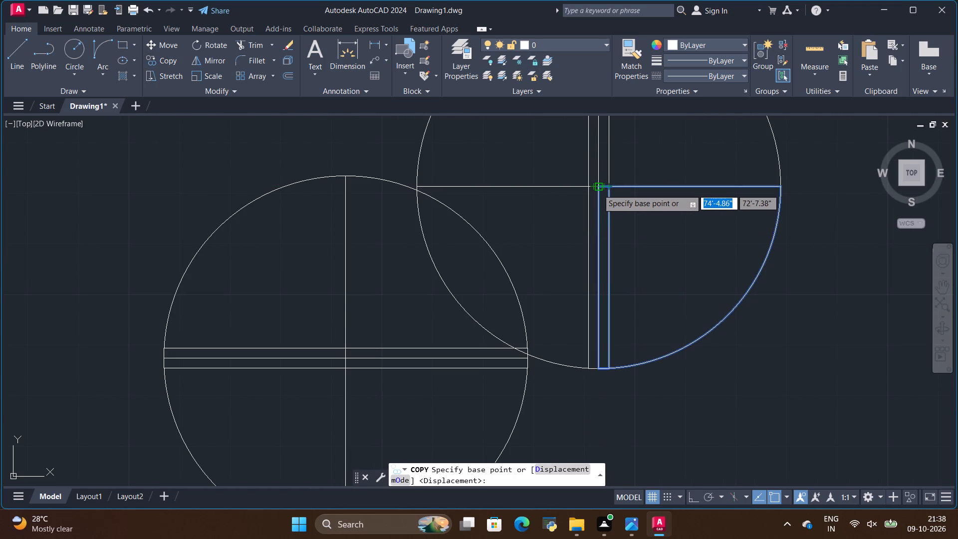
pyautogui.click(598, 189)
pyautogui.scroll(-5, 571, 241)
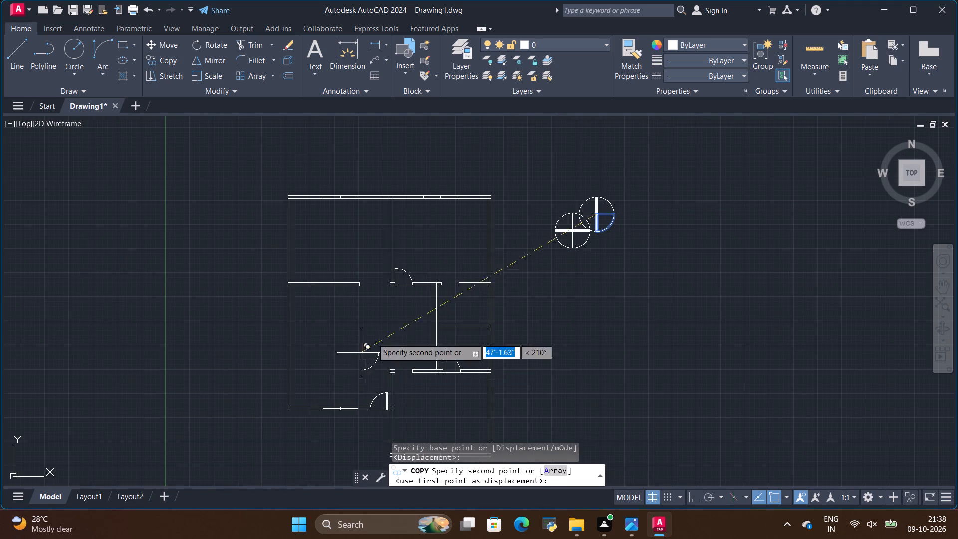
pyautogui.scroll(-1, 395, 314)
pyautogui.scroll(5, 401, 353)
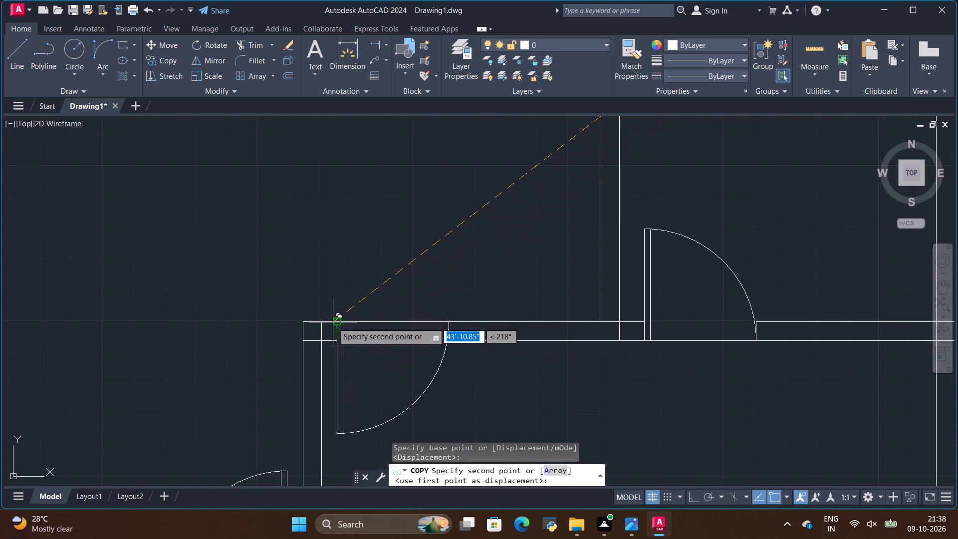
pyautogui.click(337, 322)
pyautogui.press('Escape')
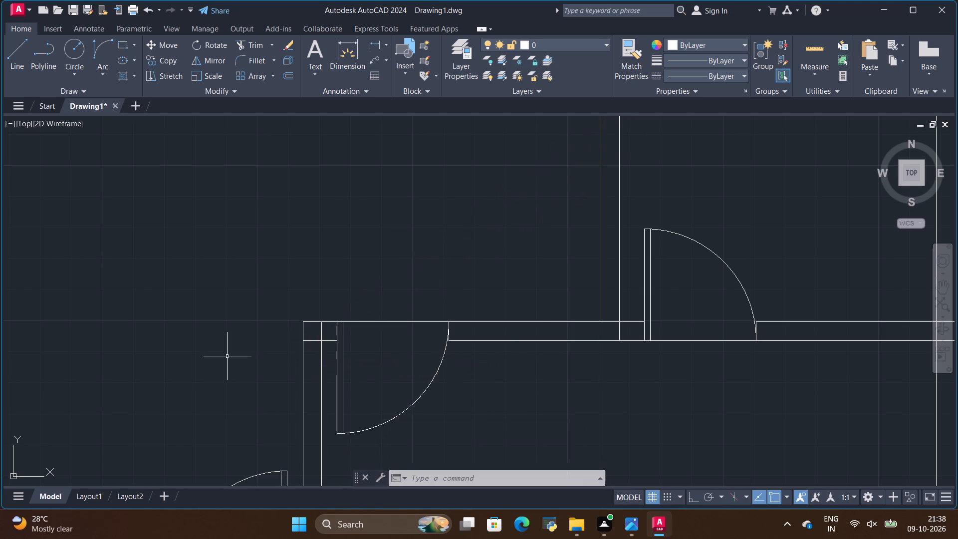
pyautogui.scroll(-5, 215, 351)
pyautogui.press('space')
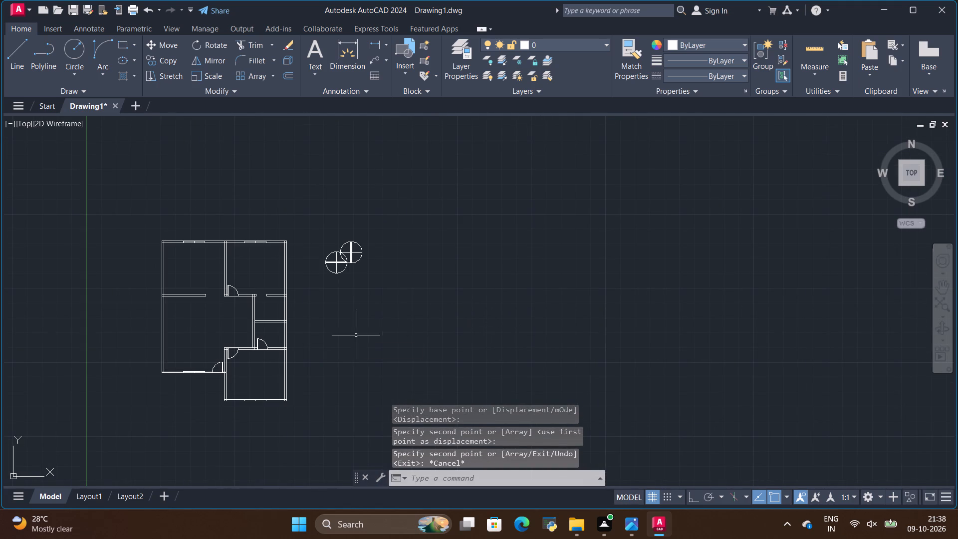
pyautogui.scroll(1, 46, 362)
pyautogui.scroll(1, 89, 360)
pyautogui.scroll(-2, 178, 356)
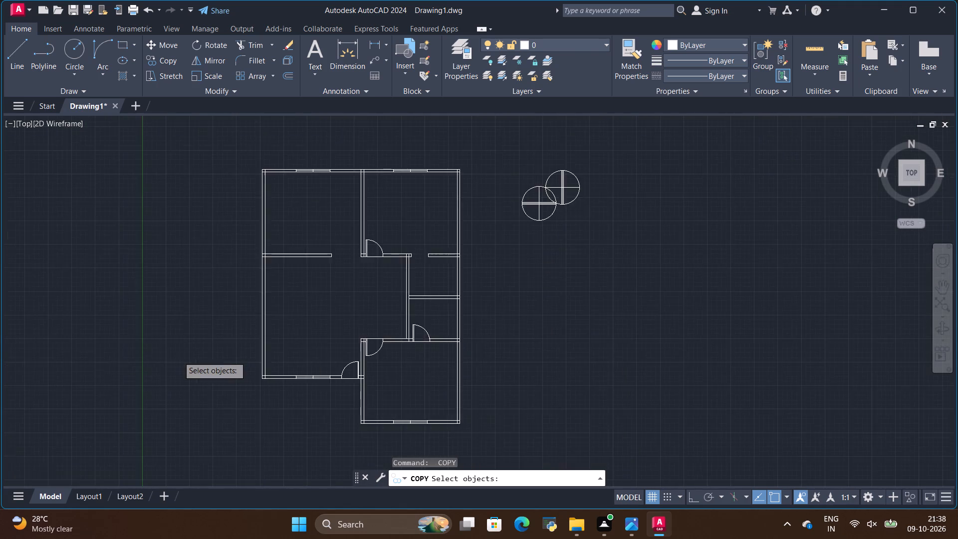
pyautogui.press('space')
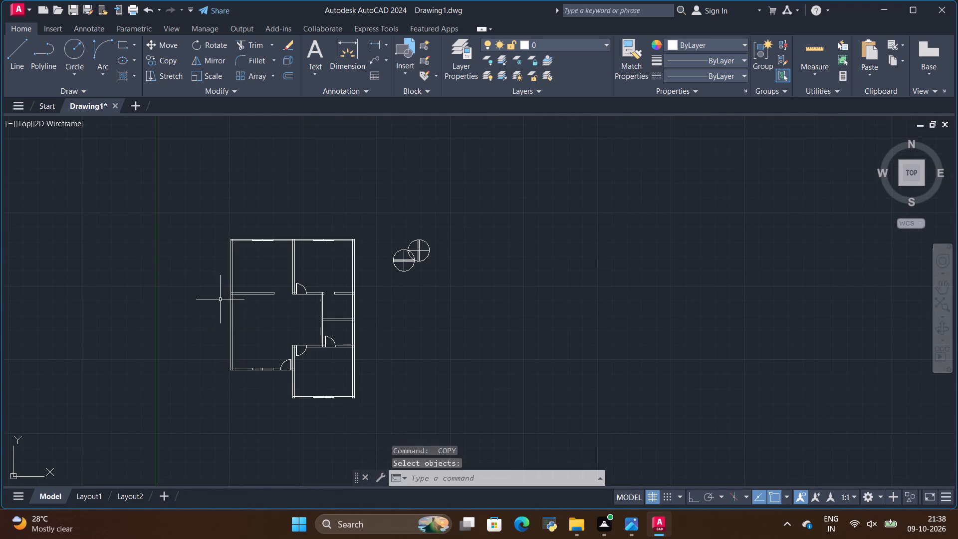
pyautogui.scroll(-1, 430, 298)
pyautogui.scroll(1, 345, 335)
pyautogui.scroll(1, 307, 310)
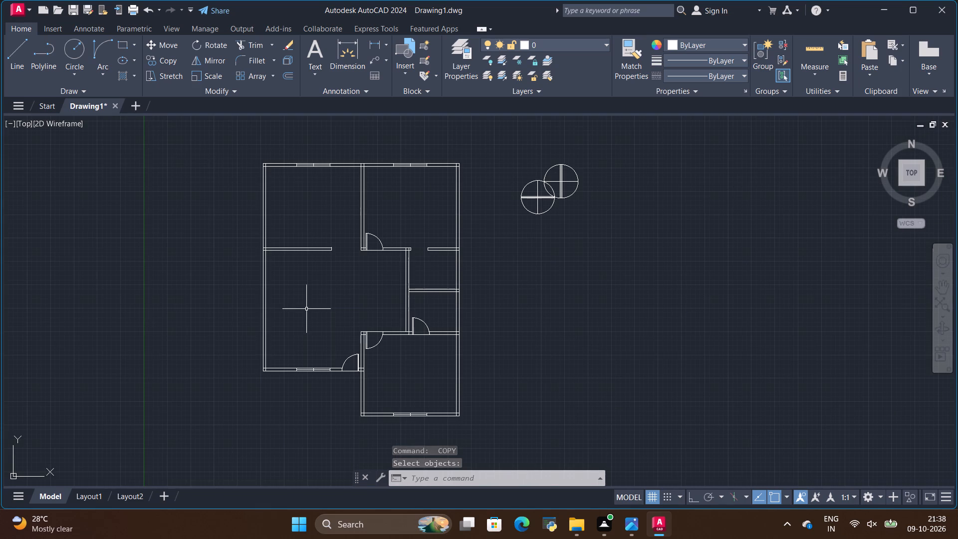
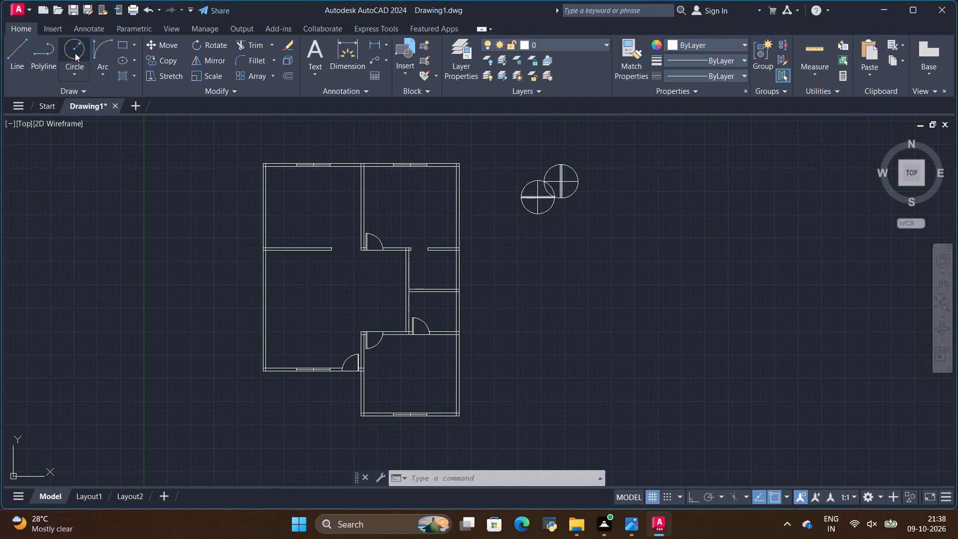
# Open the recent drawing cad block all.dwg and locate its bed blocks.
pyautogui.click(28, 9)
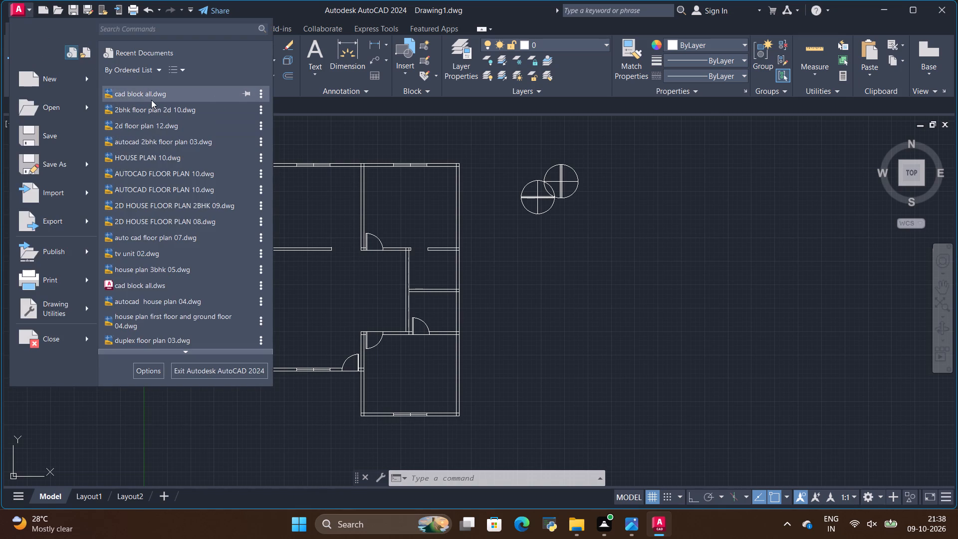
pyautogui.click(151, 100)
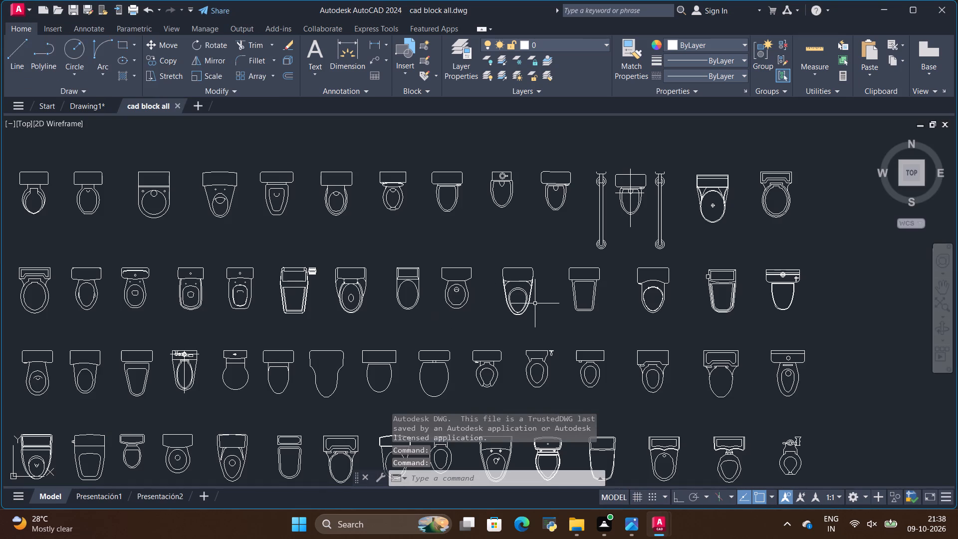
pyautogui.scroll(-6, 465, 263)
pyautogui.scroll(2, 307, 298)
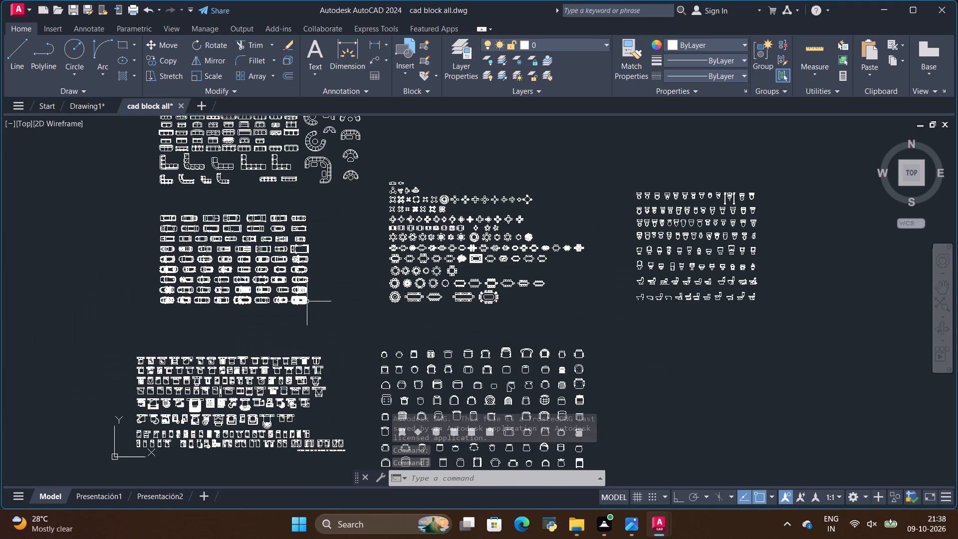
pyautogui.scroll(1, 399, 366)
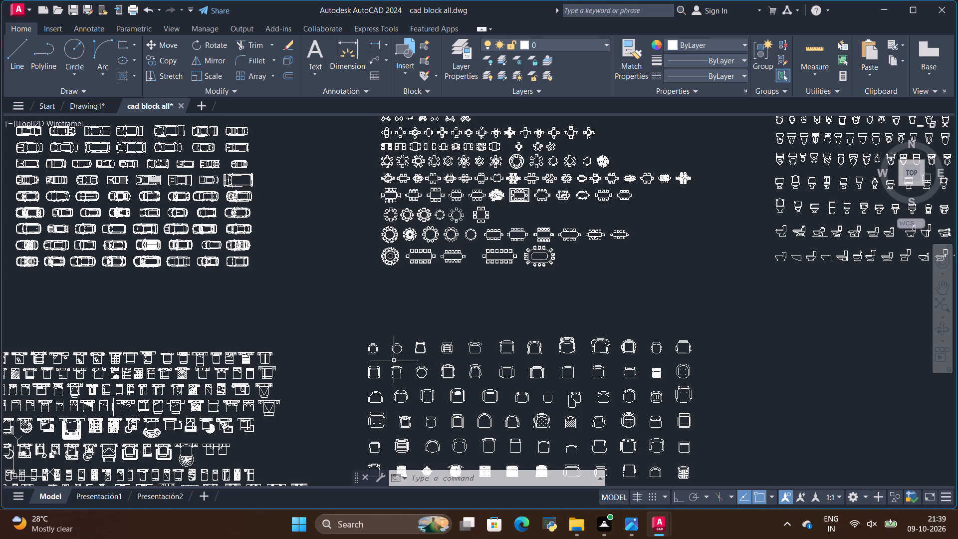
pyautogui.scroll(-3, 393, 256)
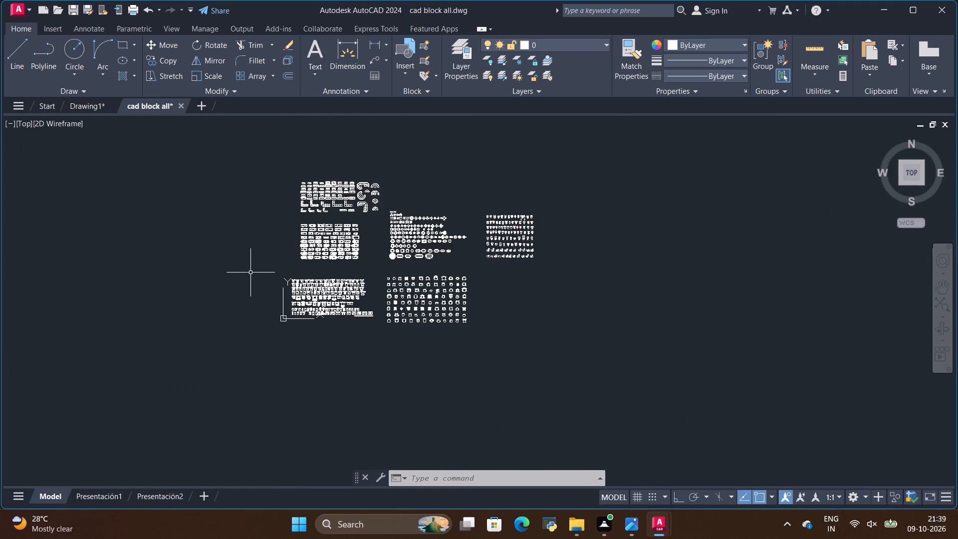
pyautogui.scroll(2, 246, 272)
pyautogui.scroll(2, 430, 307)
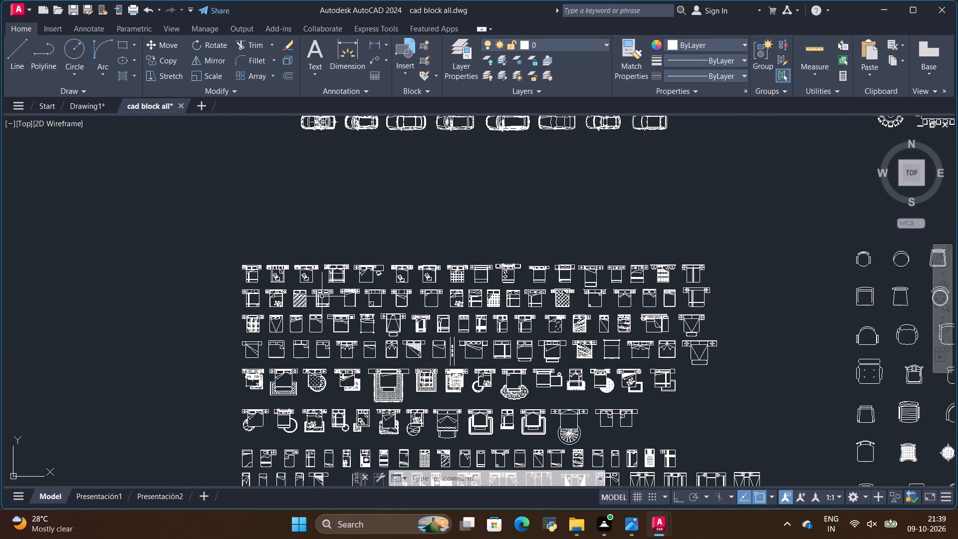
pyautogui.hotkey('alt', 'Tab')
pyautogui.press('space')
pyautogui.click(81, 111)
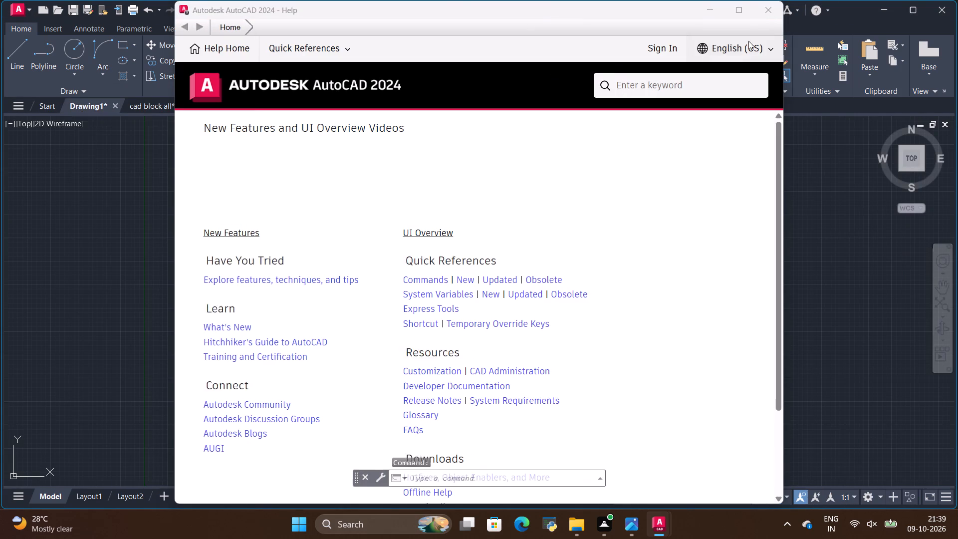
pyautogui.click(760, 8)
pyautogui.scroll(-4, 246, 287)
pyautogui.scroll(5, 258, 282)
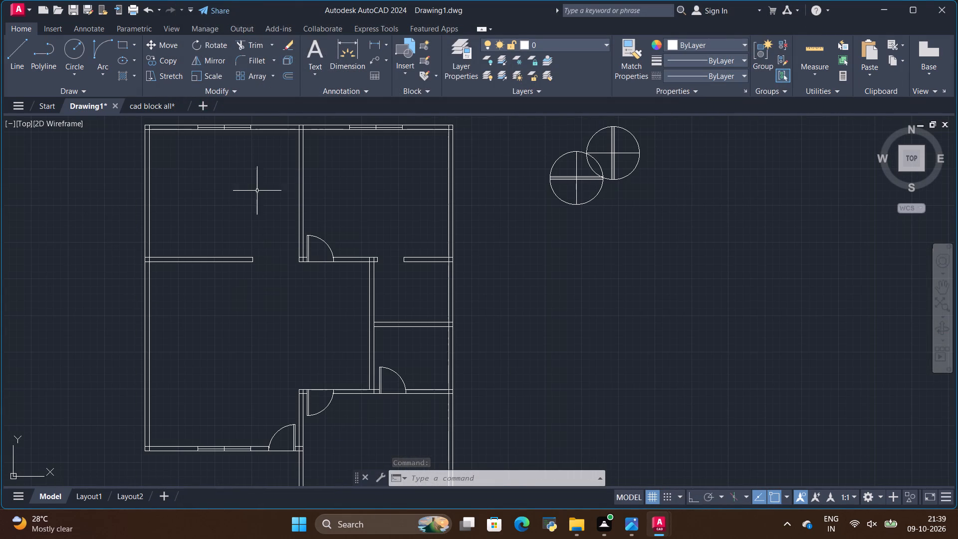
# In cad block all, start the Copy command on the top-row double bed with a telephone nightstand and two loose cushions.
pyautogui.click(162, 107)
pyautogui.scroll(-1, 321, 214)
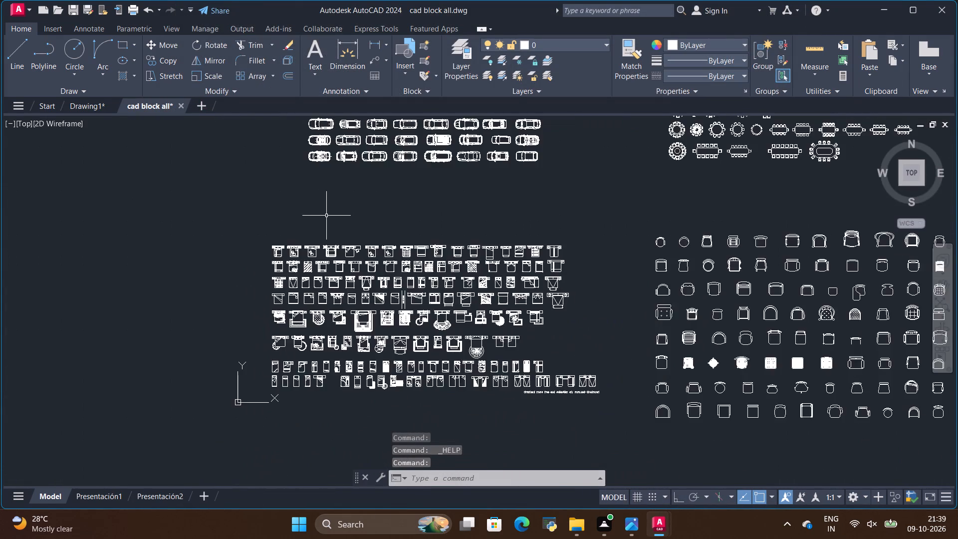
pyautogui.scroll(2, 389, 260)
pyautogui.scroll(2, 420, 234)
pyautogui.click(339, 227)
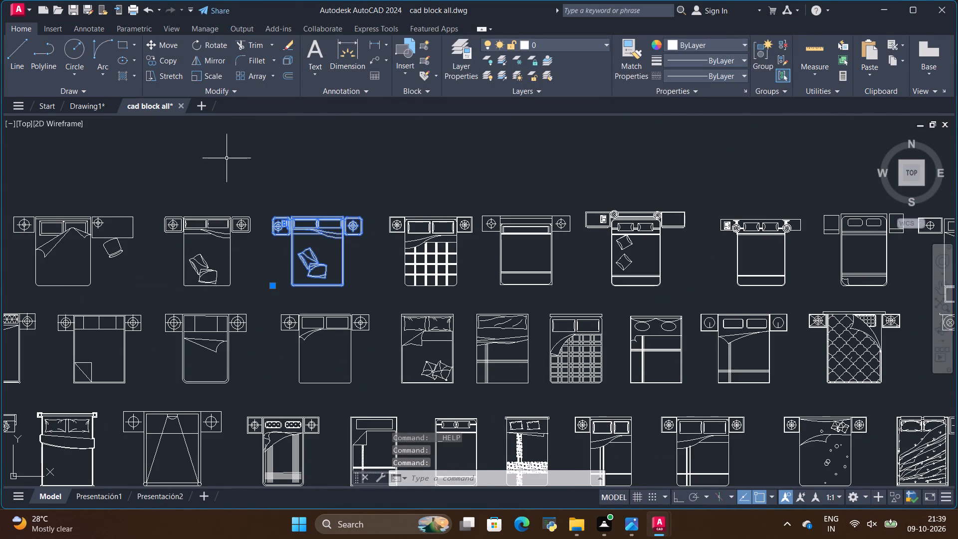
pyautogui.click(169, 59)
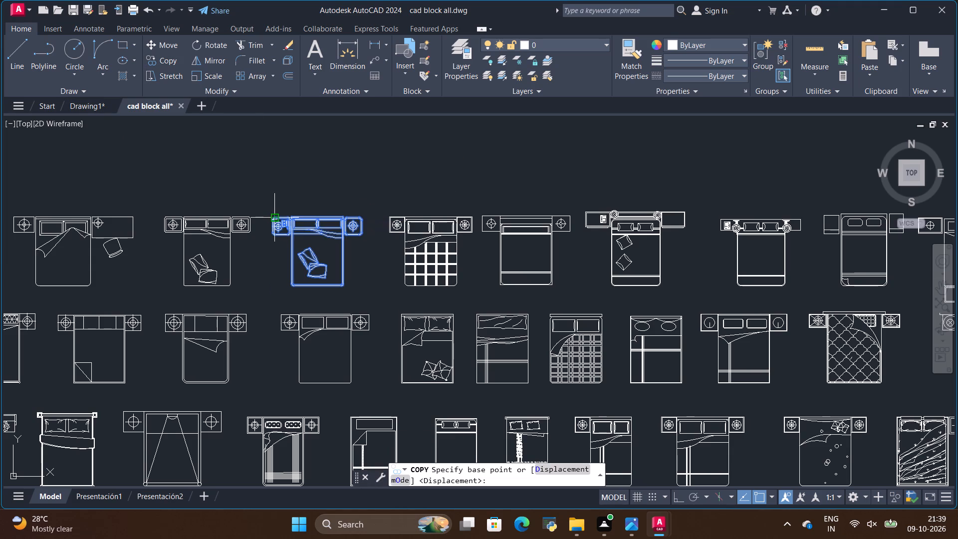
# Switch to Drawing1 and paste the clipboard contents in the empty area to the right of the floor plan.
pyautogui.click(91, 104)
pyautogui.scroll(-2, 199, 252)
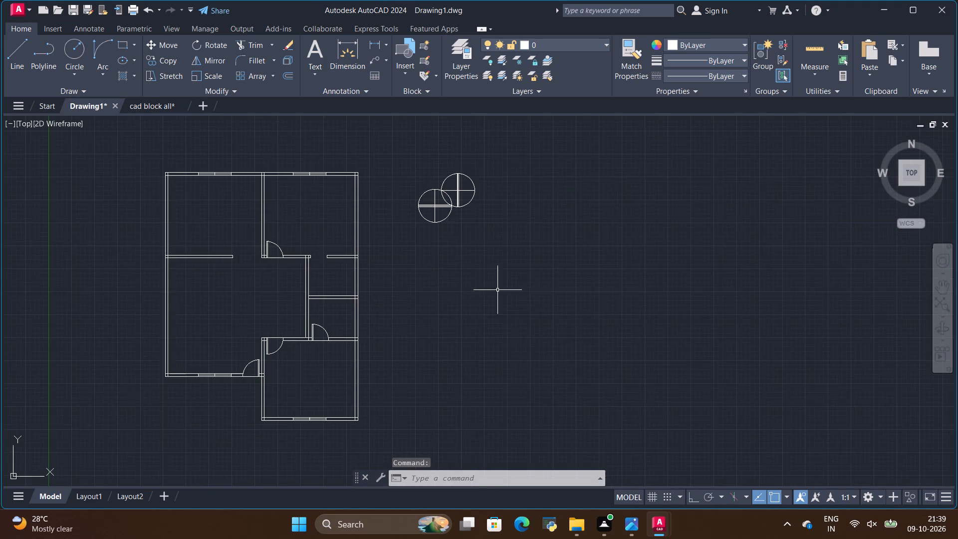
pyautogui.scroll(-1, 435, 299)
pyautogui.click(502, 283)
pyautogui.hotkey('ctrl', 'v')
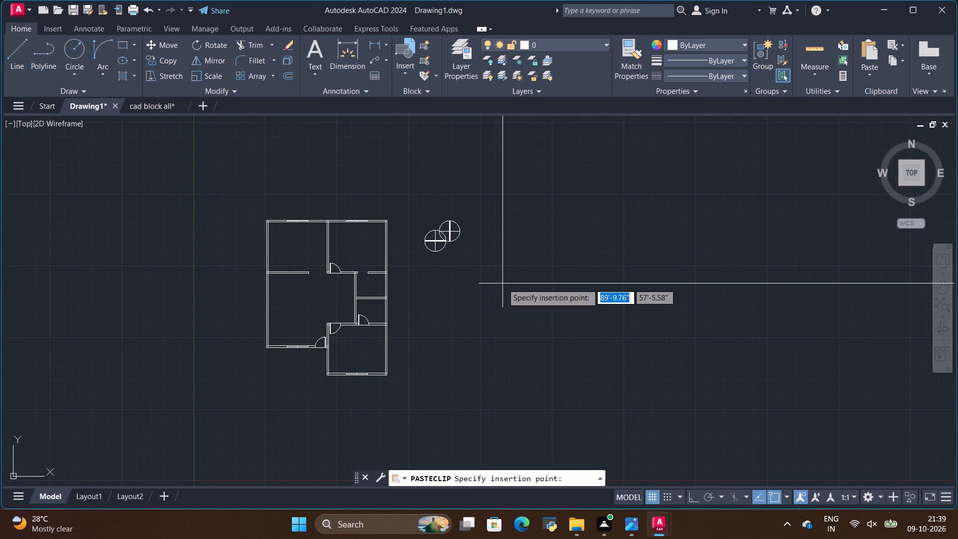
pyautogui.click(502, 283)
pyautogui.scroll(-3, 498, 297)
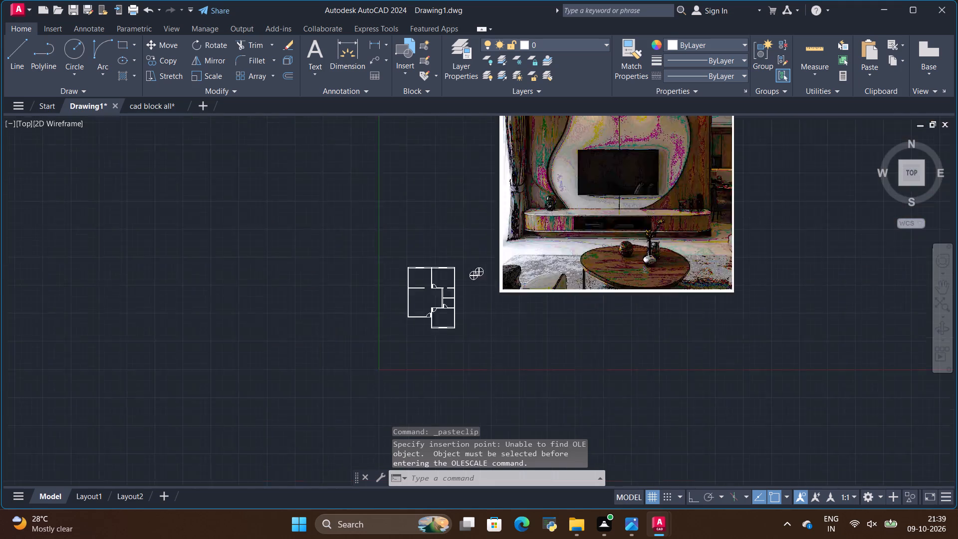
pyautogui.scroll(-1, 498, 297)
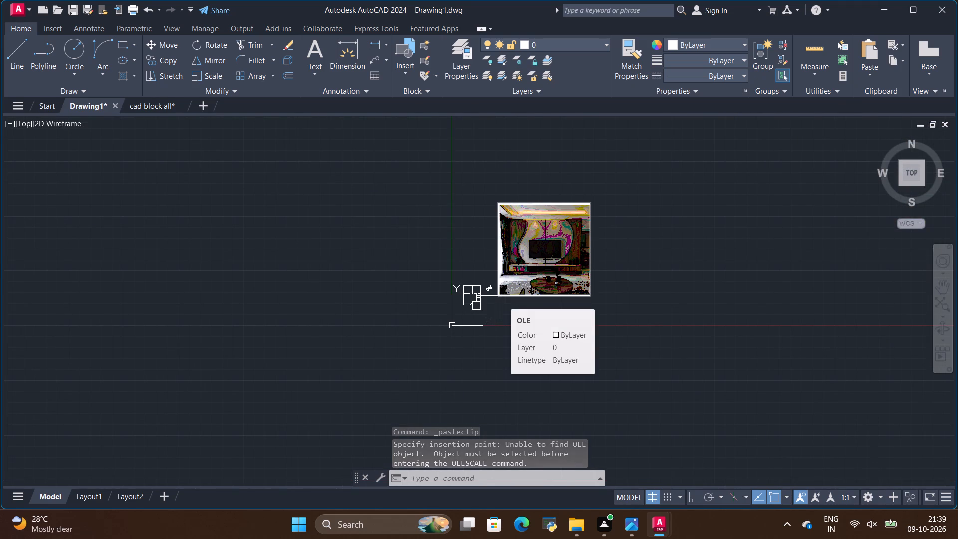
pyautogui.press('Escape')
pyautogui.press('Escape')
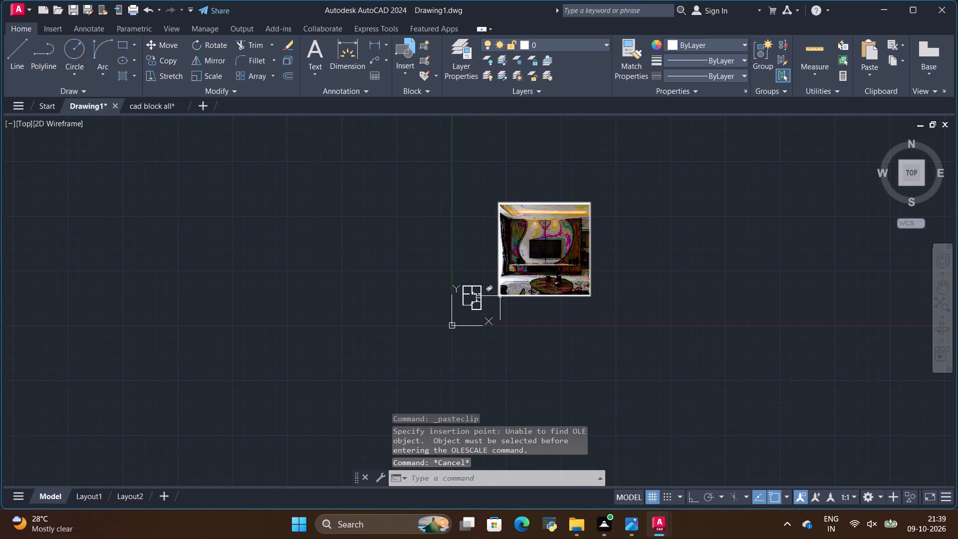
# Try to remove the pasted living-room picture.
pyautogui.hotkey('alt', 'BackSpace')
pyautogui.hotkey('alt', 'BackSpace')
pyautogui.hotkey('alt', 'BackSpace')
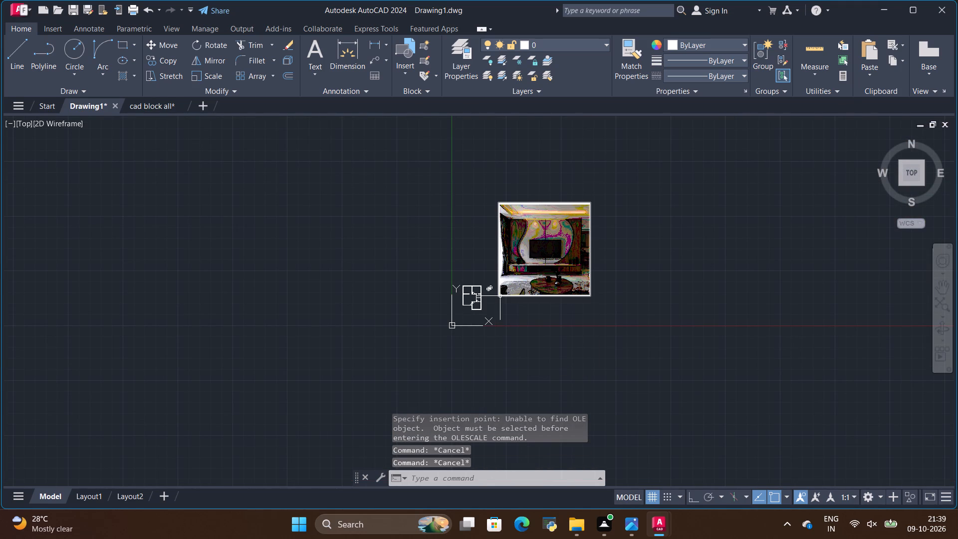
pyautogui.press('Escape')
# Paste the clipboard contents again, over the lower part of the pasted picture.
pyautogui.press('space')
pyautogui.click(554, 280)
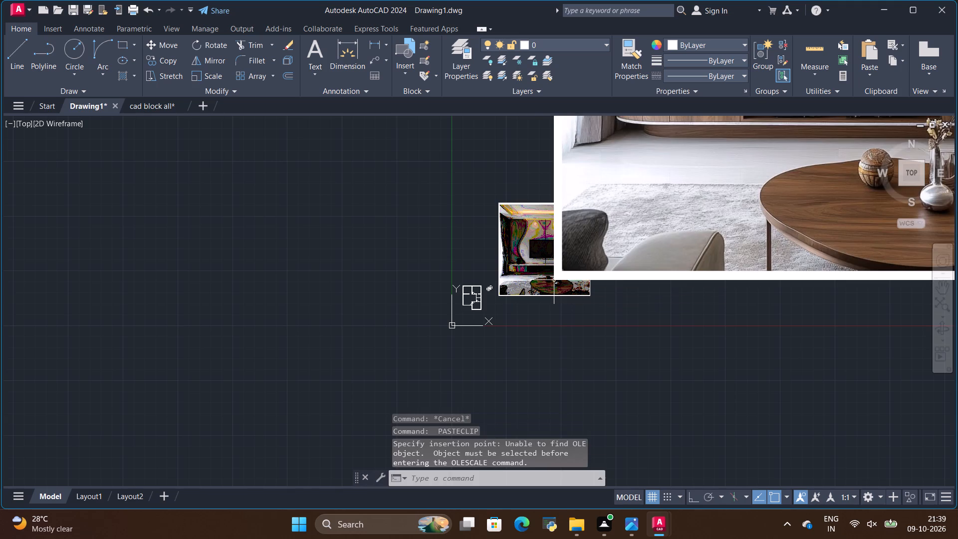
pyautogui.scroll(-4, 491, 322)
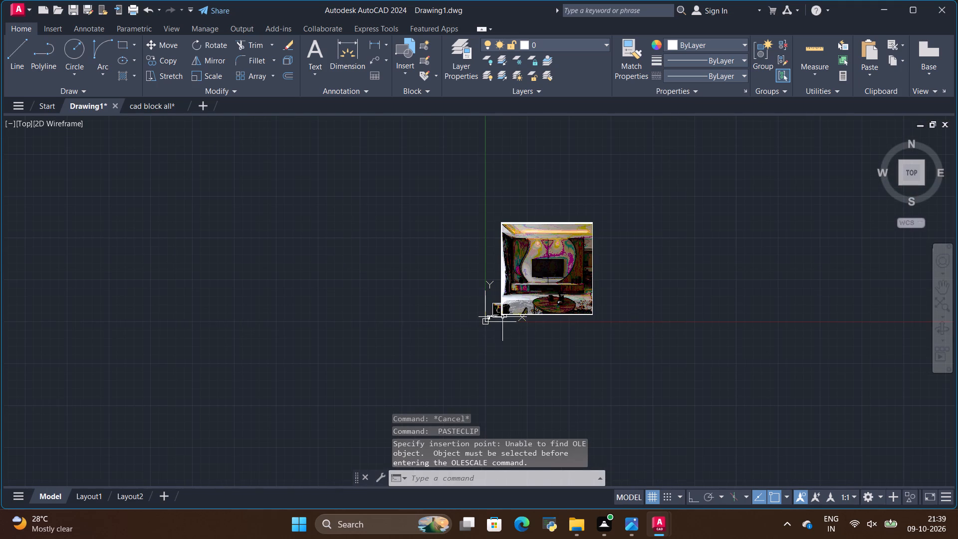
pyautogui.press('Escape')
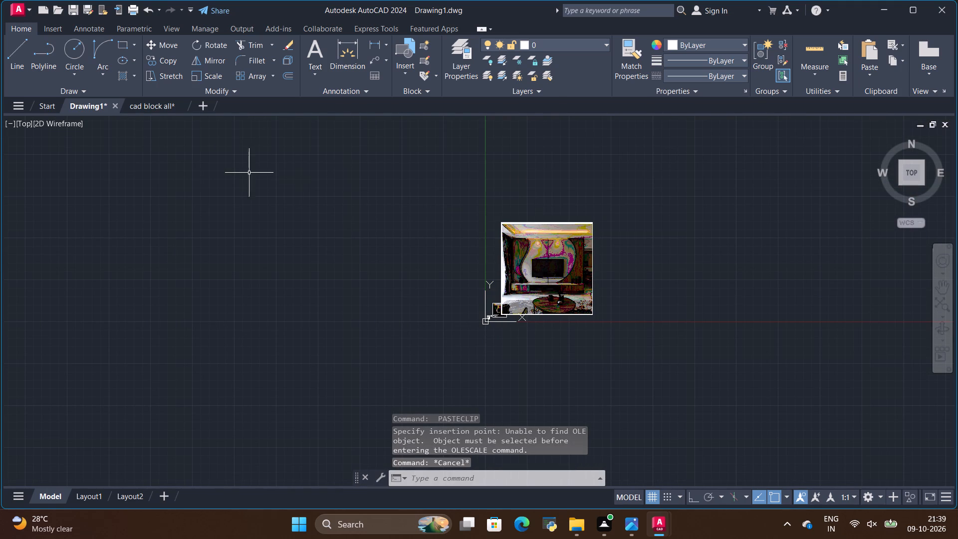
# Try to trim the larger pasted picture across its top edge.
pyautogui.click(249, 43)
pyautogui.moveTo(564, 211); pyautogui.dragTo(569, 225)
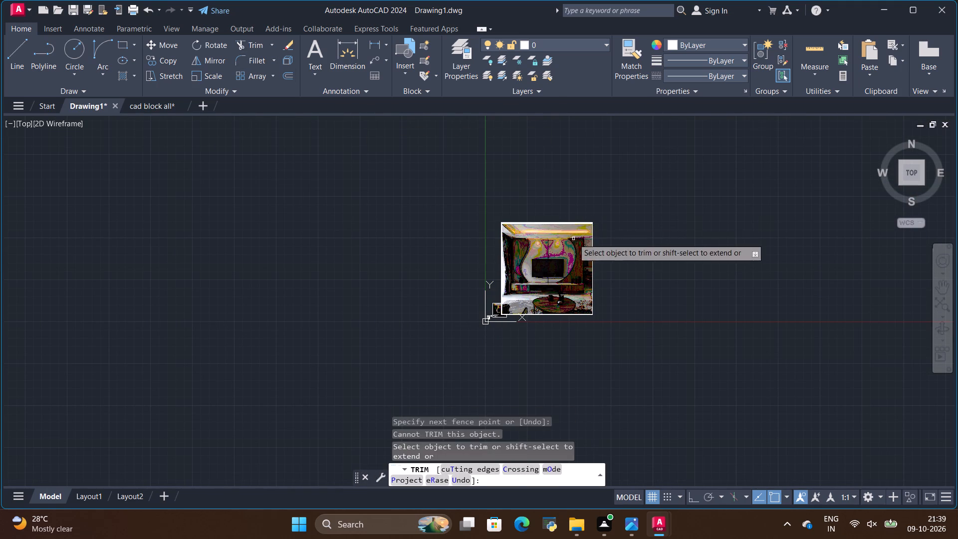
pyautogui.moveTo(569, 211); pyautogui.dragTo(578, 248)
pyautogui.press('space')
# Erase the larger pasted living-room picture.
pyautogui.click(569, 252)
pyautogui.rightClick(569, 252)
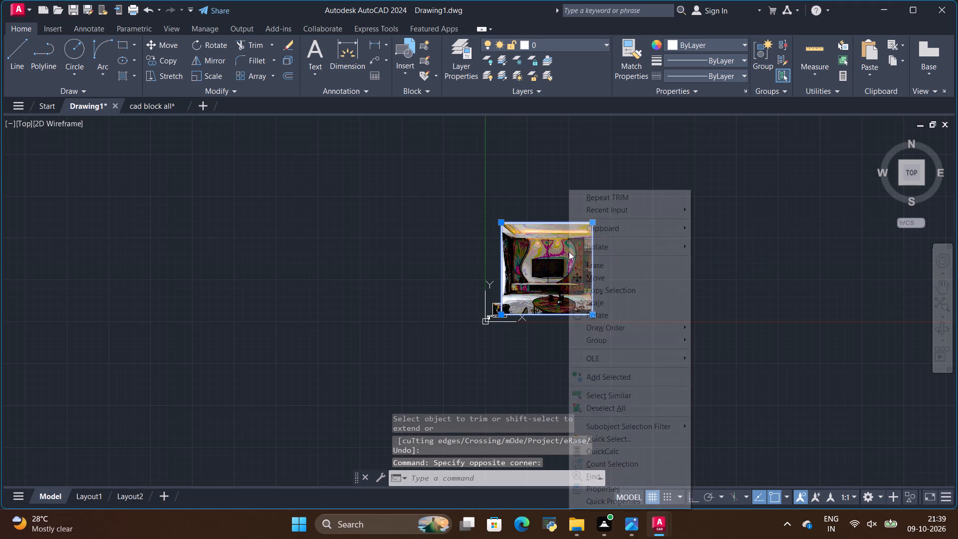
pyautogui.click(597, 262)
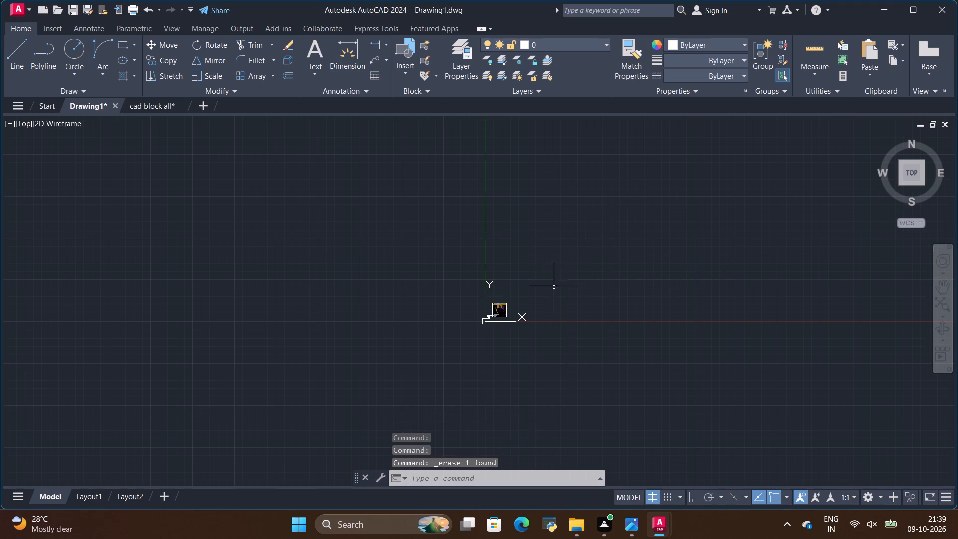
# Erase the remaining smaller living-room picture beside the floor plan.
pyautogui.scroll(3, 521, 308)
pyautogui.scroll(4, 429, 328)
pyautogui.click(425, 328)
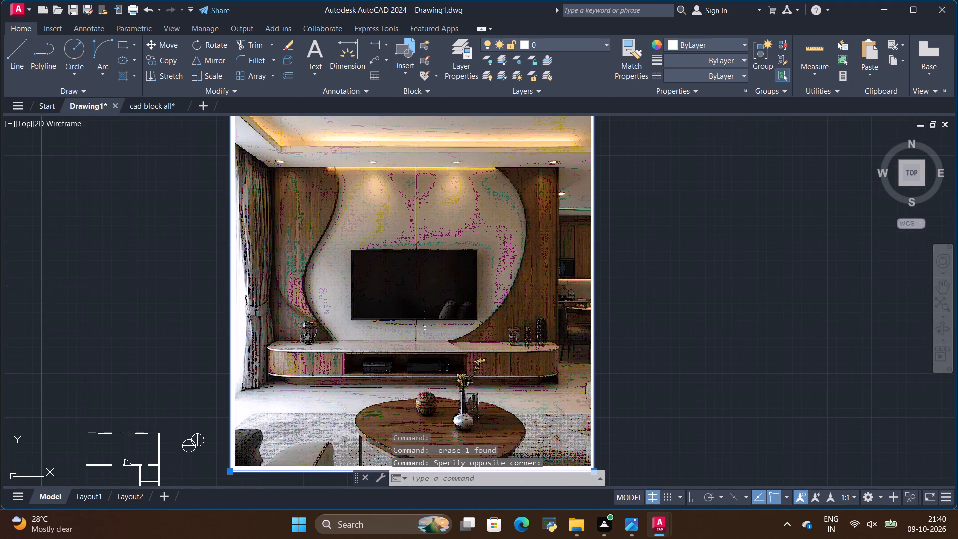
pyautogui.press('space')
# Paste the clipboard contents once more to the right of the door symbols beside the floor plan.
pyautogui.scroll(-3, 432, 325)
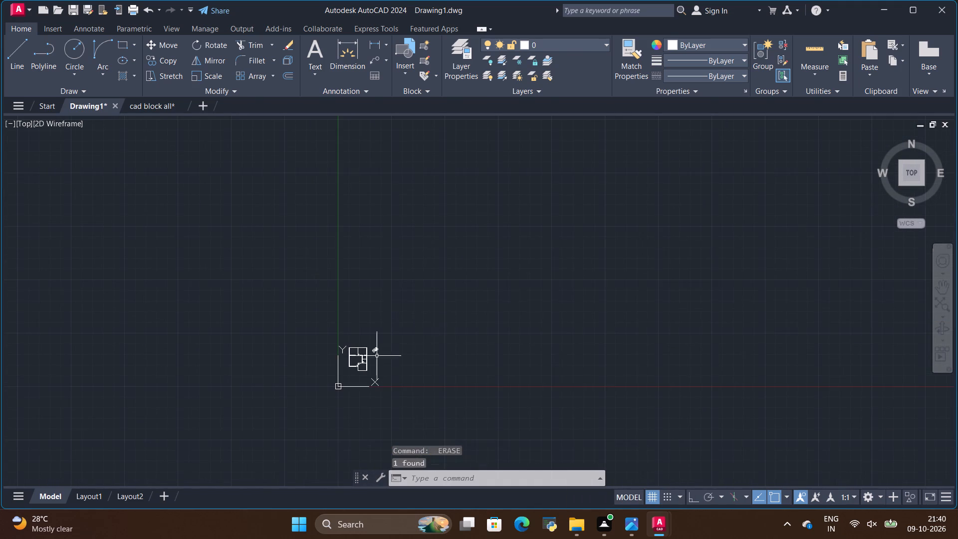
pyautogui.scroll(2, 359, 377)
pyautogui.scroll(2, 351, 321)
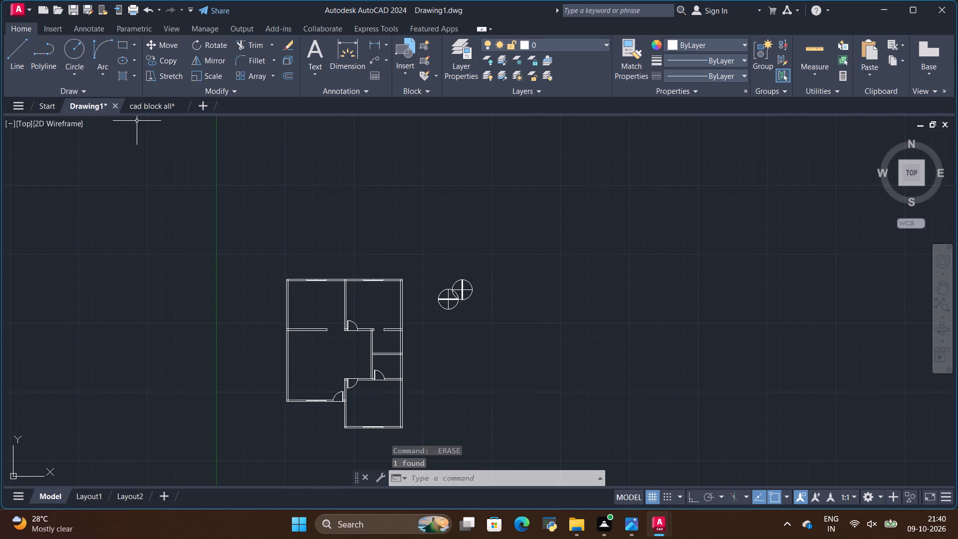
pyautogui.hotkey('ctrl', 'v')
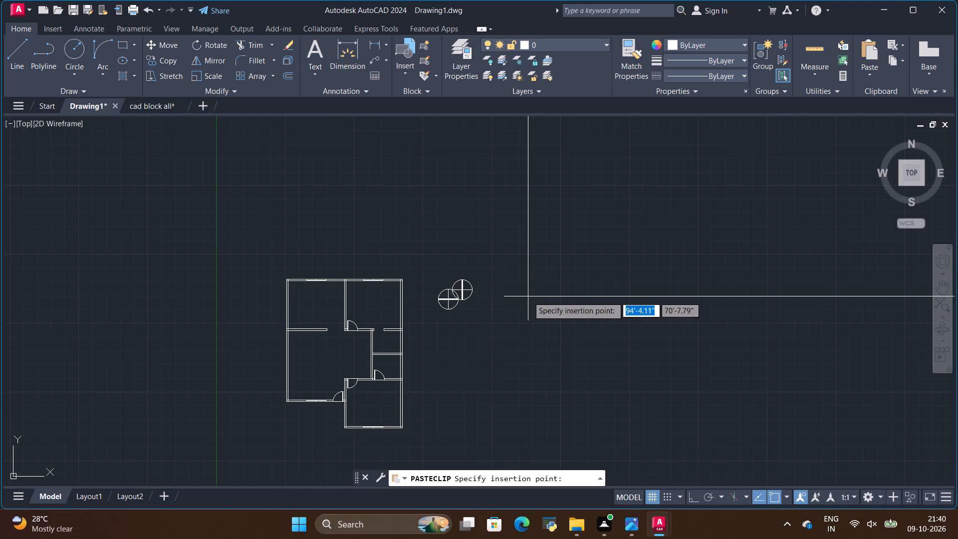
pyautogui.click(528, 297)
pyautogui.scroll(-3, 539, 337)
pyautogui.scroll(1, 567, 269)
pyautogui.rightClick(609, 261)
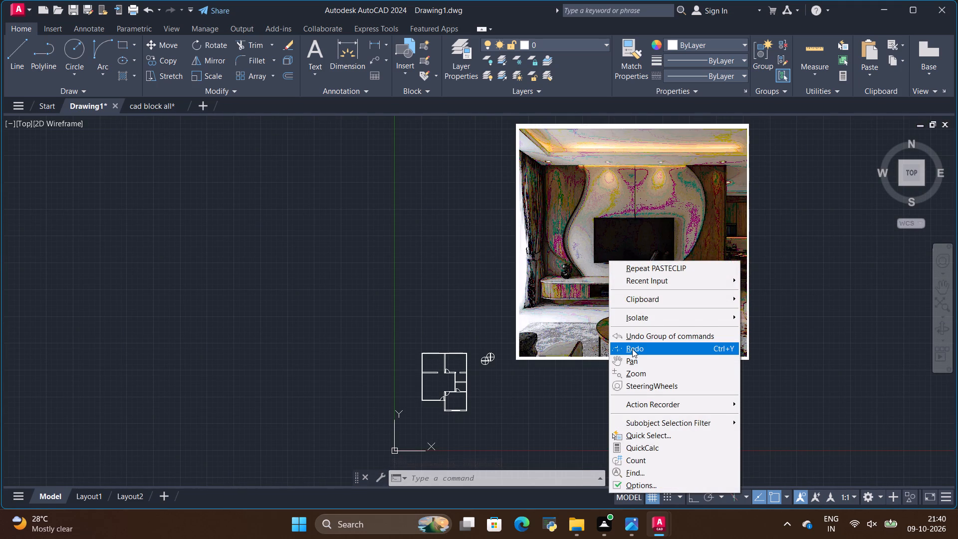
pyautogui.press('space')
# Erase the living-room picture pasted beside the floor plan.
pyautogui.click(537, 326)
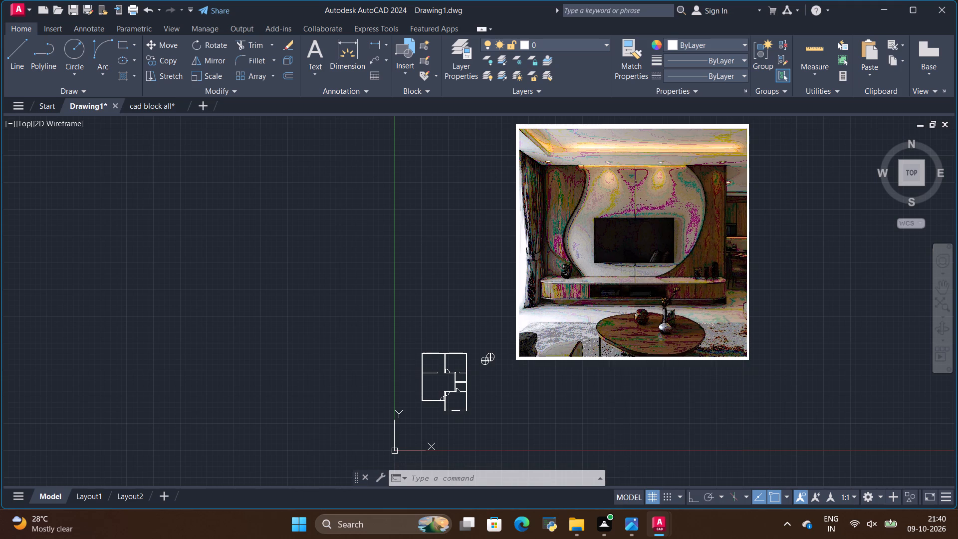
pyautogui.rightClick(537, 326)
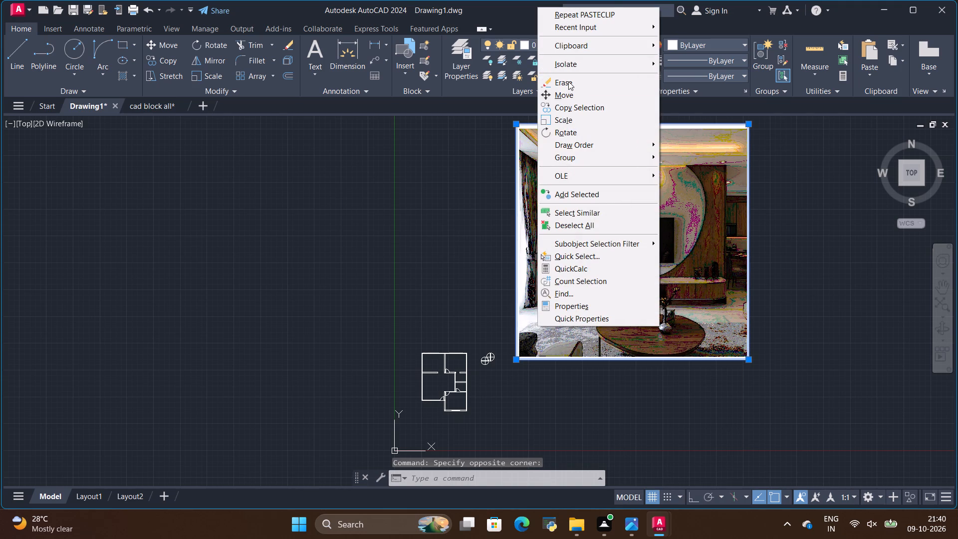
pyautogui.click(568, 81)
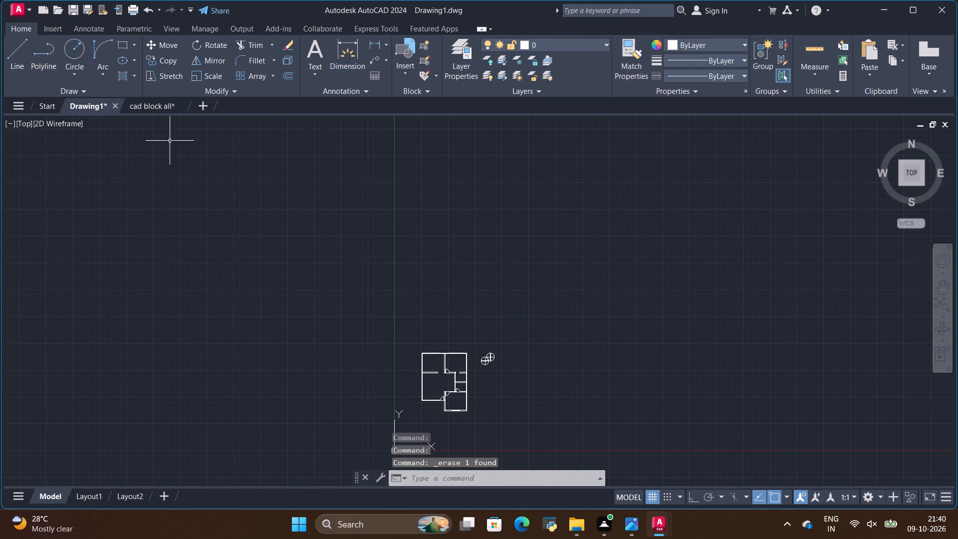
# Copy the double bed block with the checked blanket from cad block all.dwg and paste it into Drawing1 beside the floor plan.
pyautogui.click(153, 104)
pyautogui.click(429, 284)
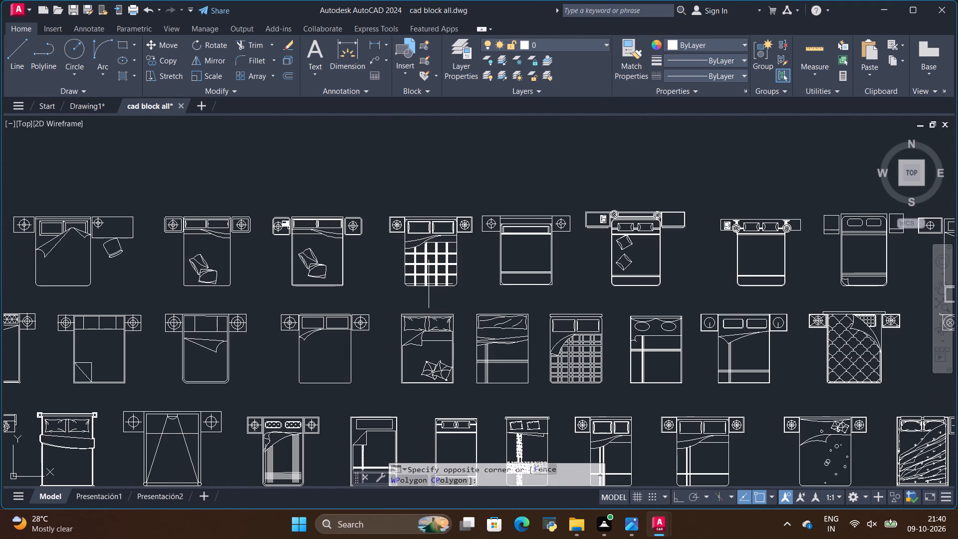
pyautogui.click(429, 246)
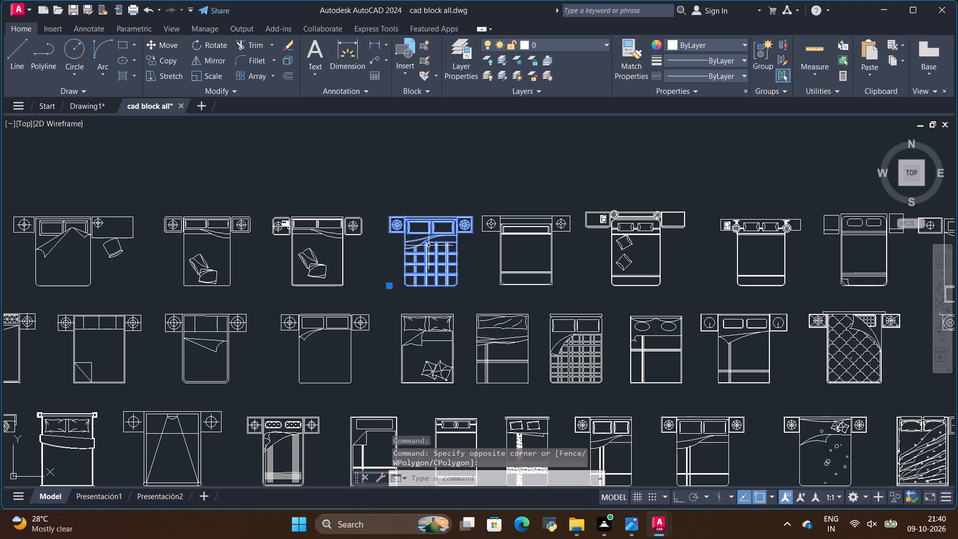
pyautogui.hotkey('ctrl', 'c')
pyautogui.click(87, 105)
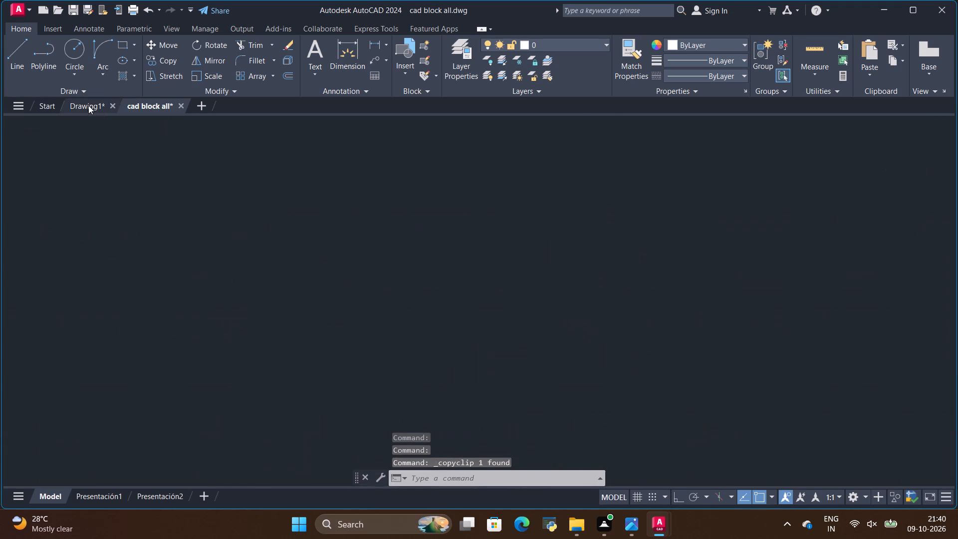
pyautogui.click(513, 307)
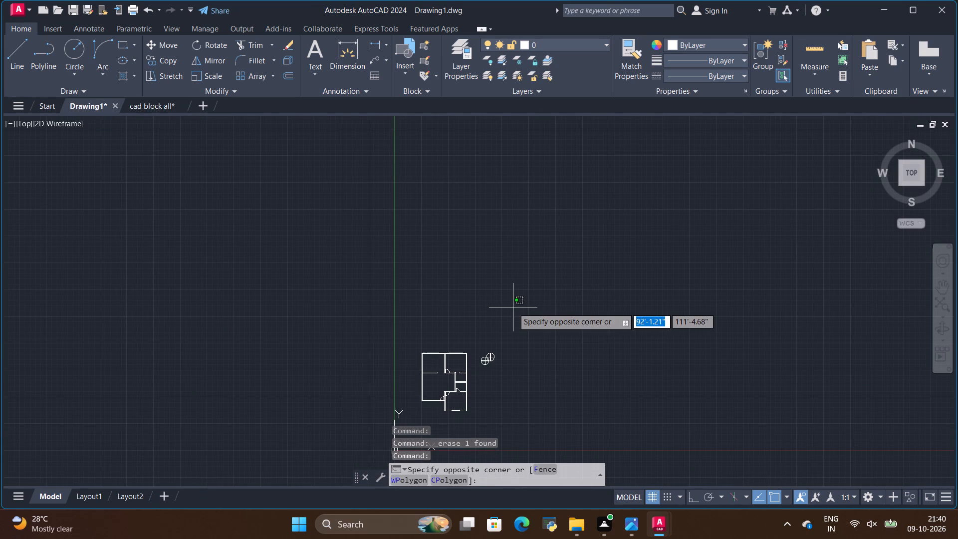
pyautogui.hotkey('ctrl', 'v')
pyautogui.click(513, 307)
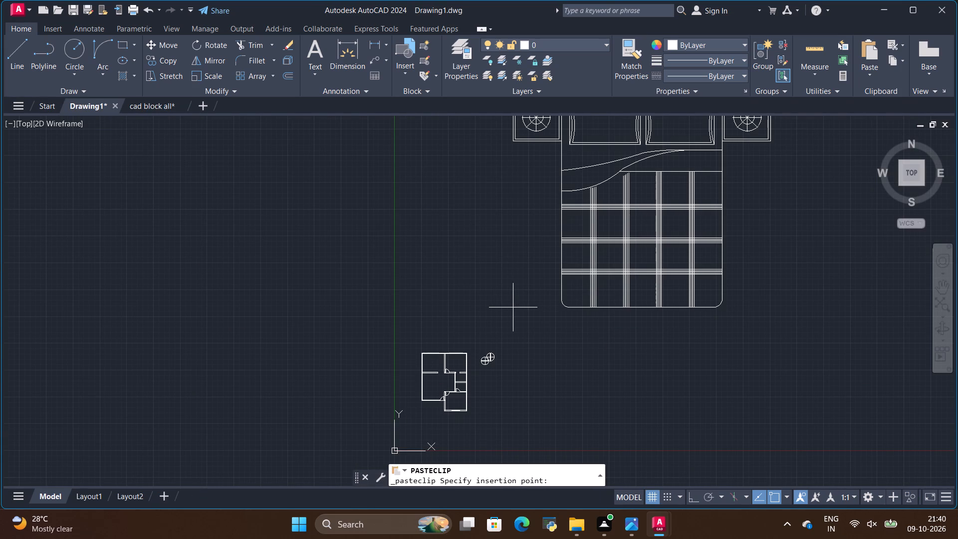
# Scale the pasted bed block down from its lower-left mattress corner by a factor of about 0.02.
pyautogui.click(598, 270)
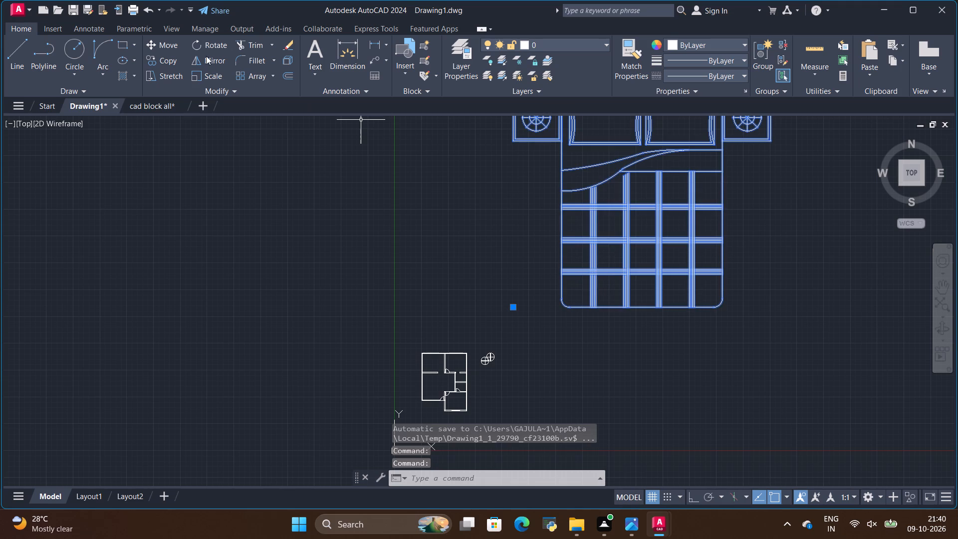
pyautogui.click(168, 76)
pyautogui.click(211, 78)
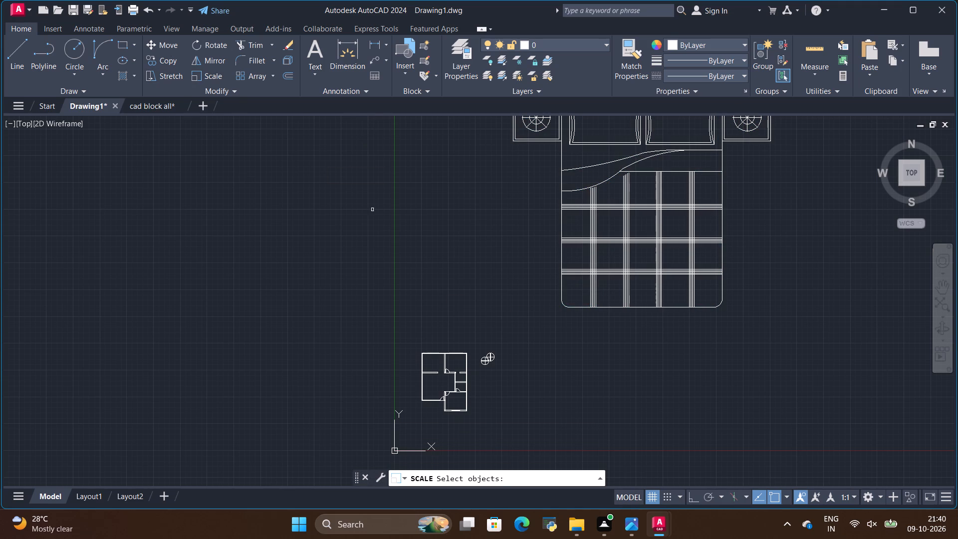
pyautogui.press('space')
pyautogui.click(584, 273)
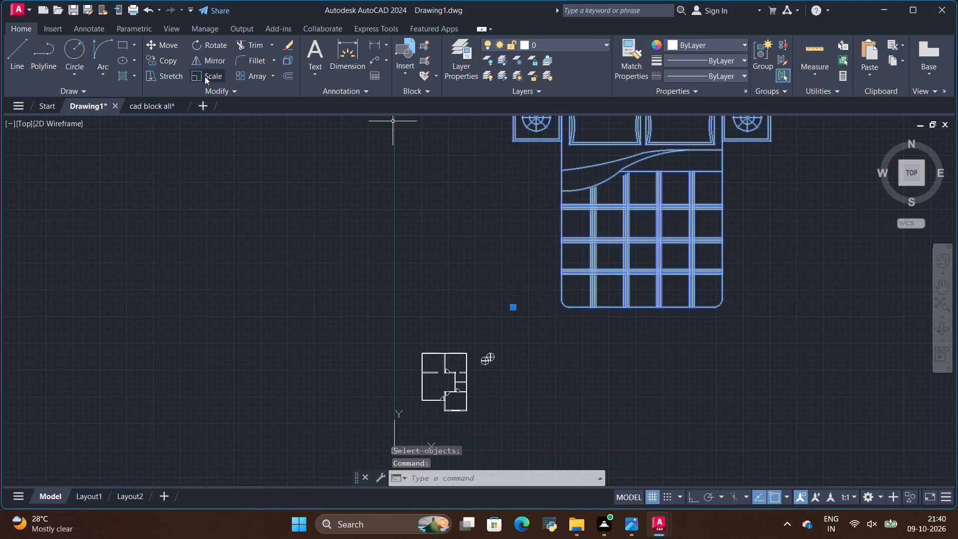
pyautogui.click(205, 77)
pyautogui.click(554, 307)
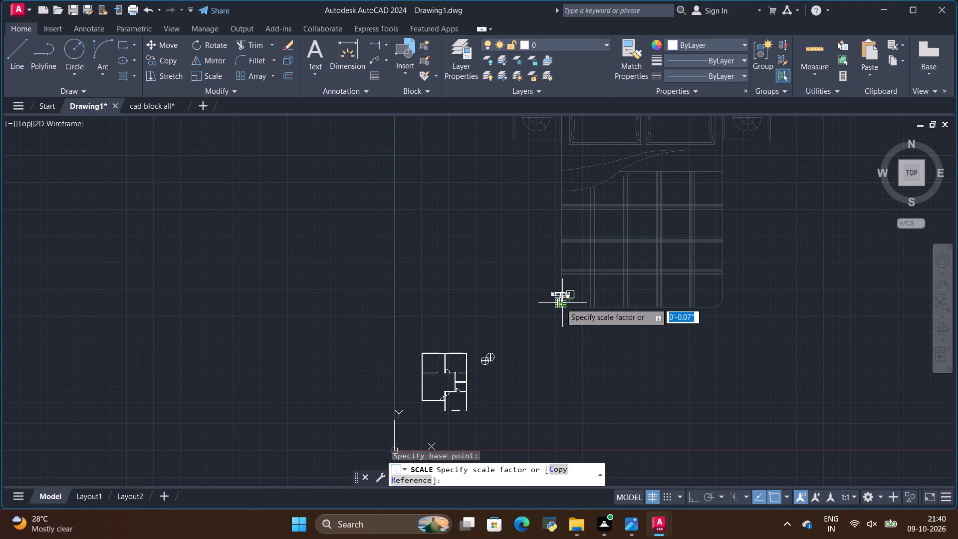
pyautogui.scroll(4, 554, 307)
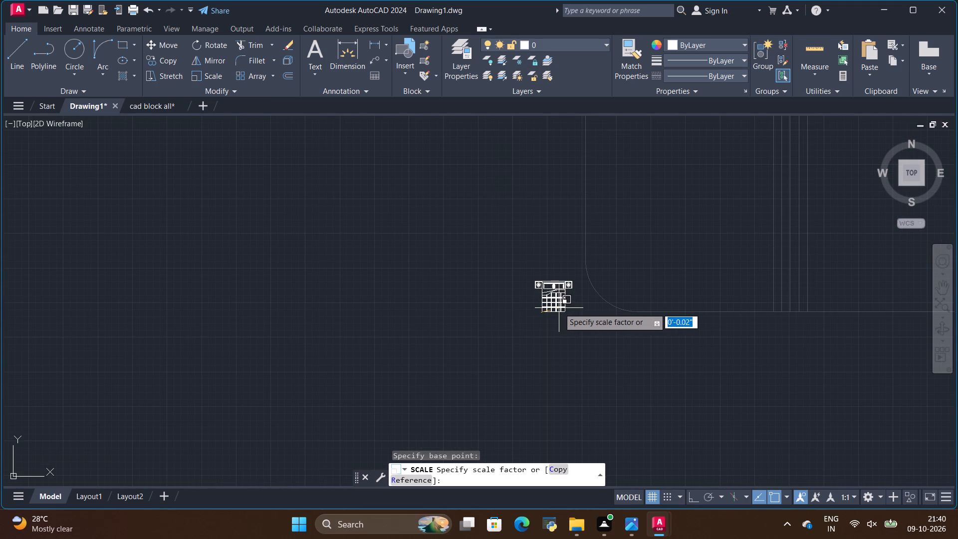
pyautogui.click(559, 308)
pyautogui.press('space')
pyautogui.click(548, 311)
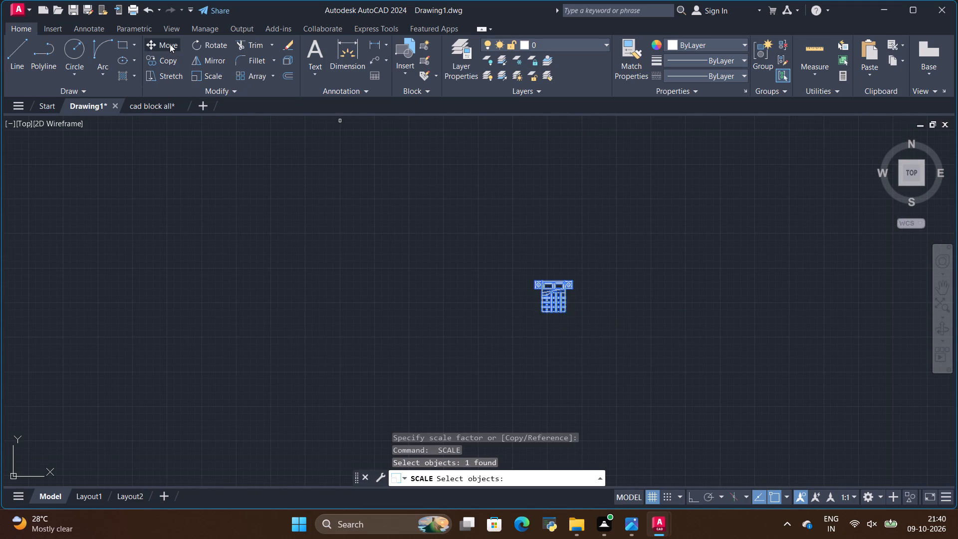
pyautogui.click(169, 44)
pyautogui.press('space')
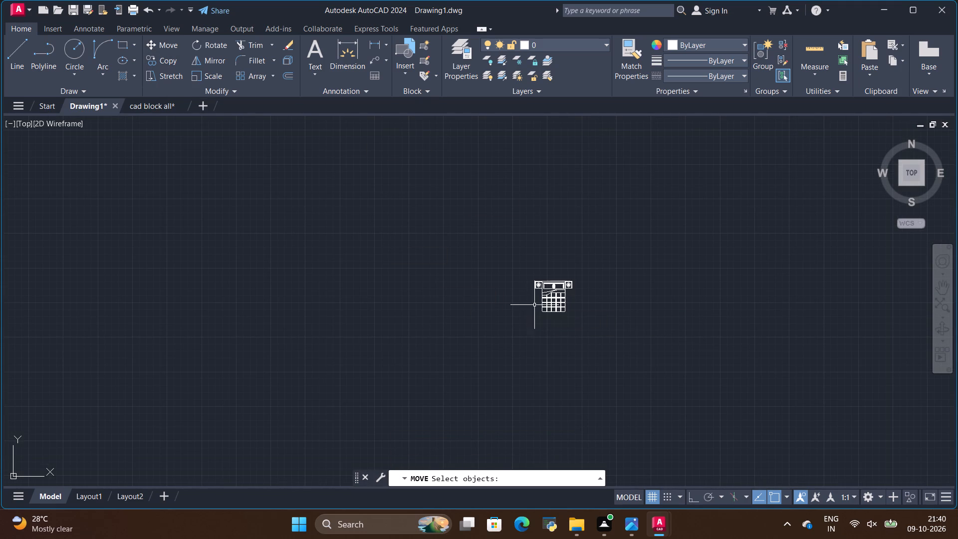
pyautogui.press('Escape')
# Move the reduced bed block by its lower-left mattress corner into the upper-right bedroom of the floor plan.
pyautogui.click(546, 305)
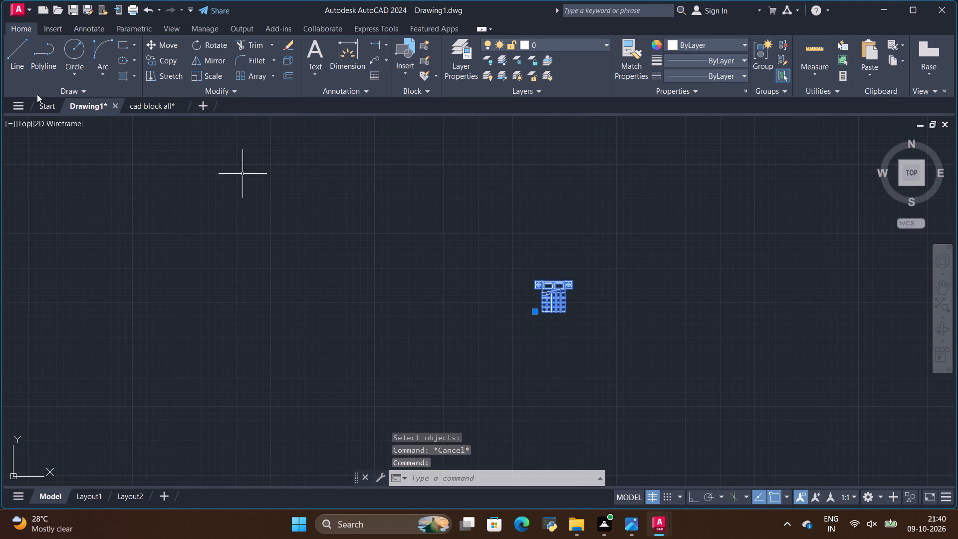
pyautogui.click(163, 47)
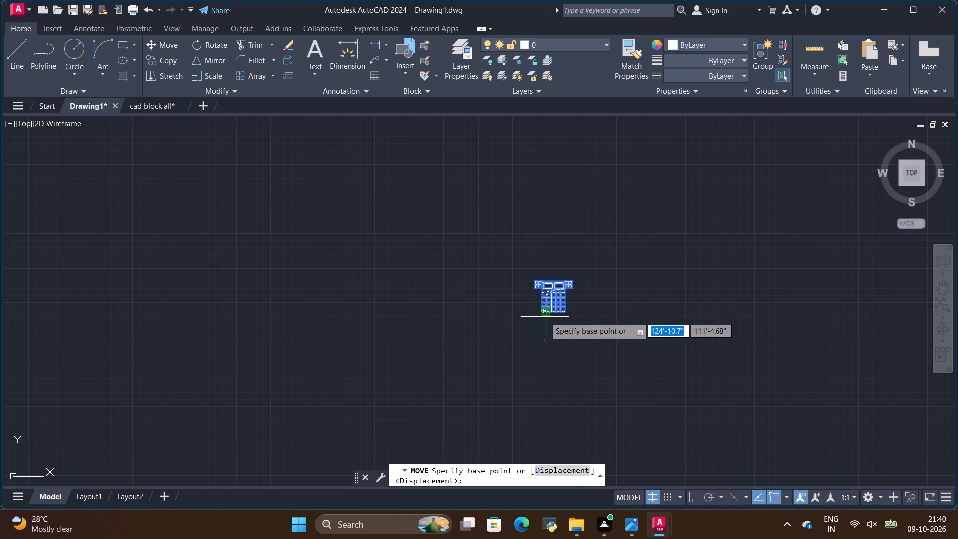
pyautogui.click(545, 312)
pyautogui.scroll(-5, 395, 304)
pyautogui.scroll(3, 343, 347)
pyautogui.scroll(1, 418, 296)
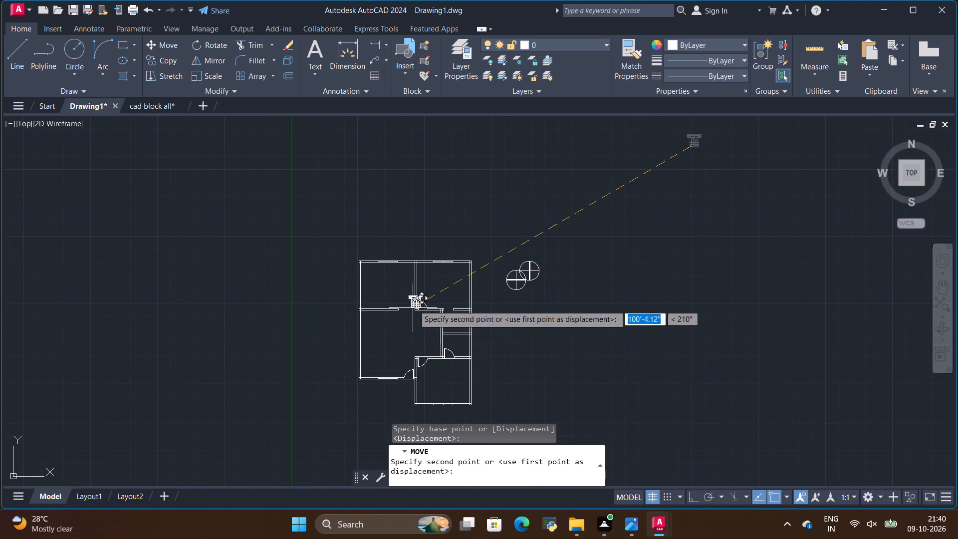
pyautogui.scroll(1, 417, 300)
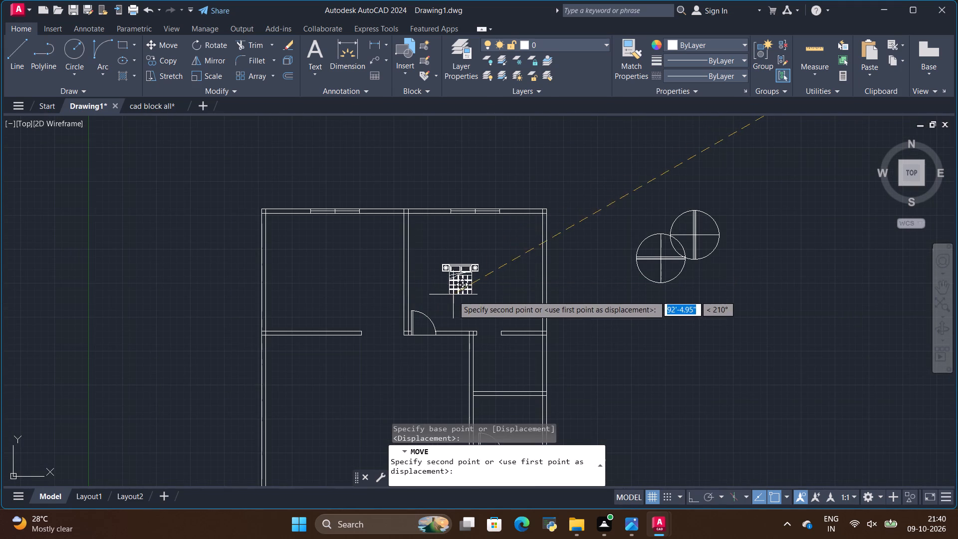
pyautogui.click(447, 309)
# Scale the bed up from its lower-left mattress corner by a factor of about 3 to suit the upper-right bedroom.
pyautogui.click(451, 300)
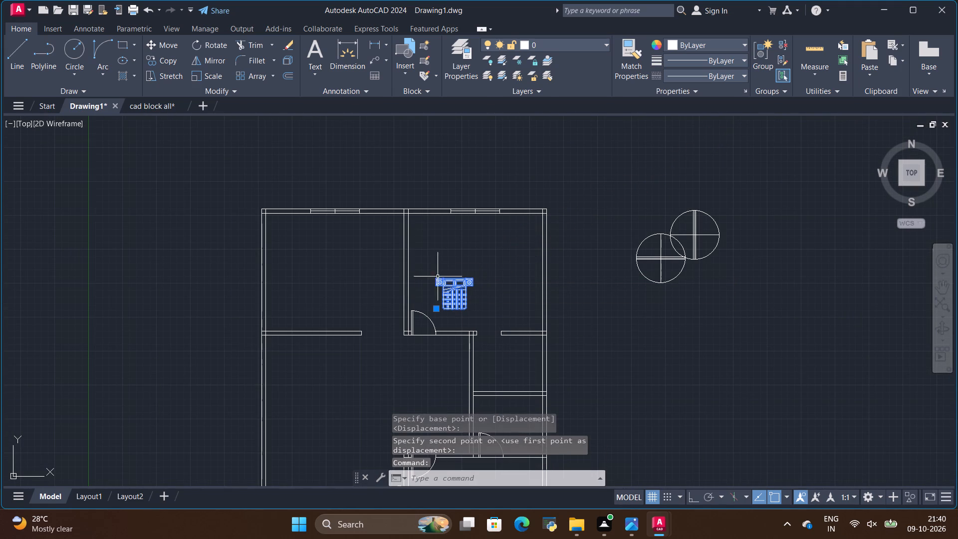
pyautogui.click(212, 76)
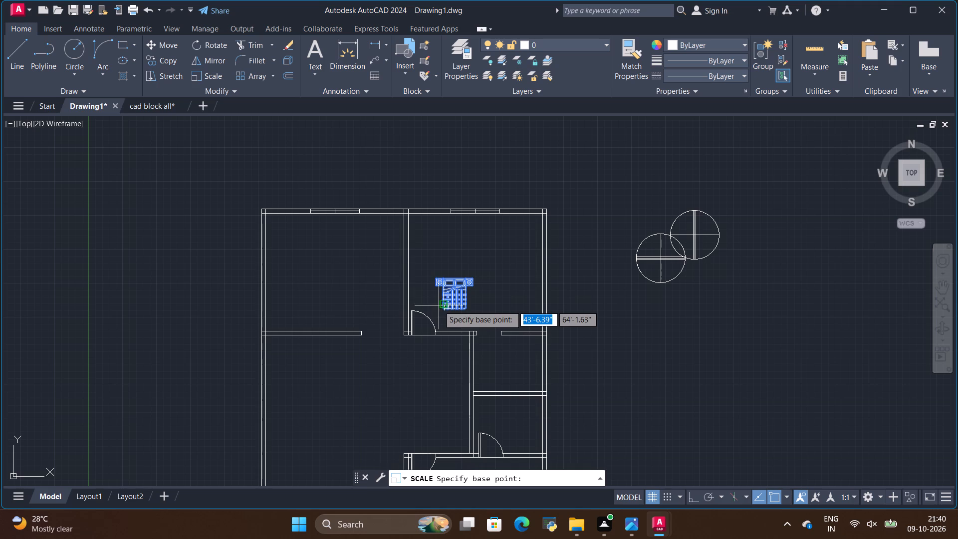
pyautogui.click(443, 312)
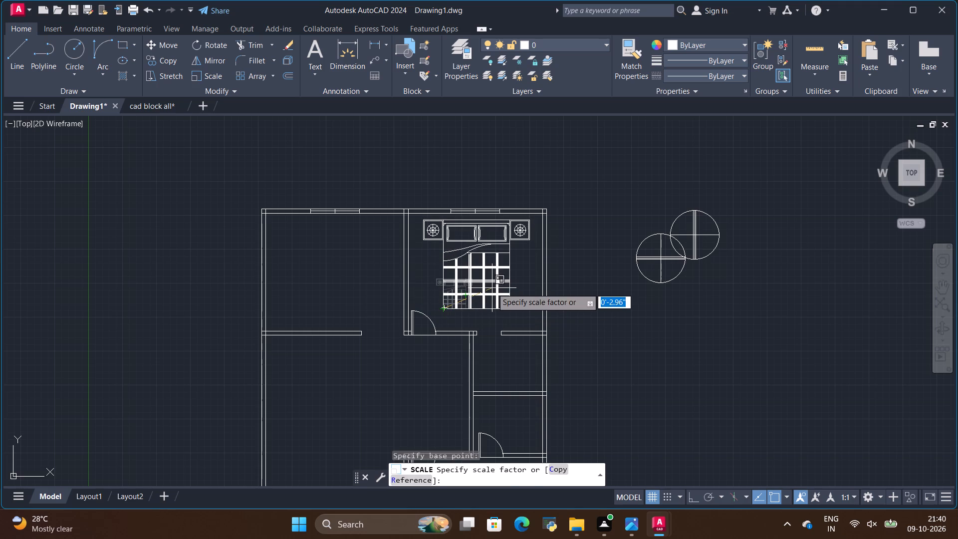
pyautogui.click(492, 288)
pyautogui.press('space')
pyautogui.press('space')
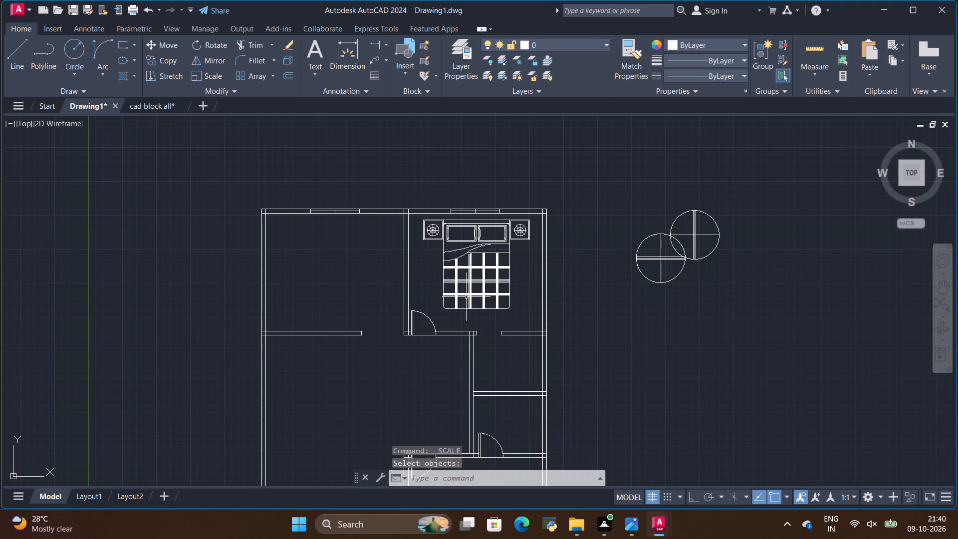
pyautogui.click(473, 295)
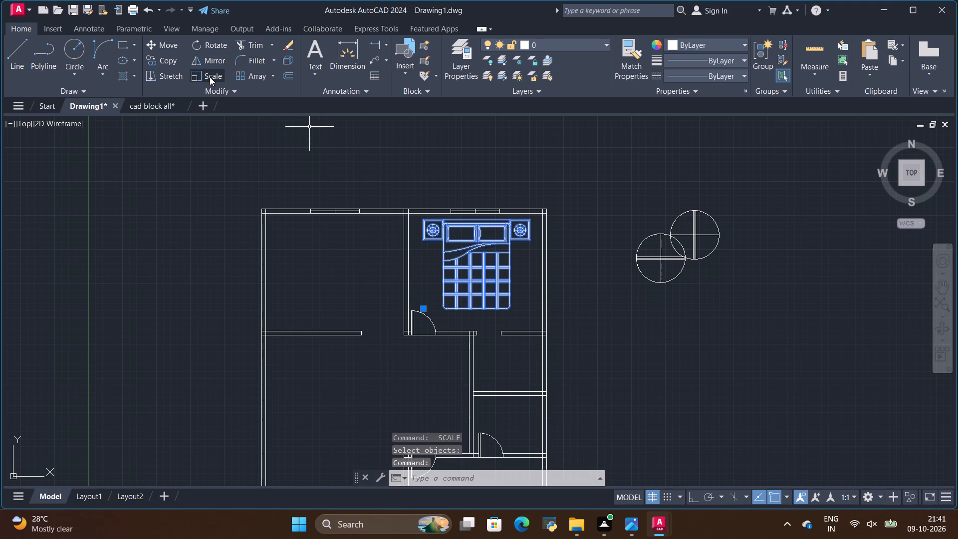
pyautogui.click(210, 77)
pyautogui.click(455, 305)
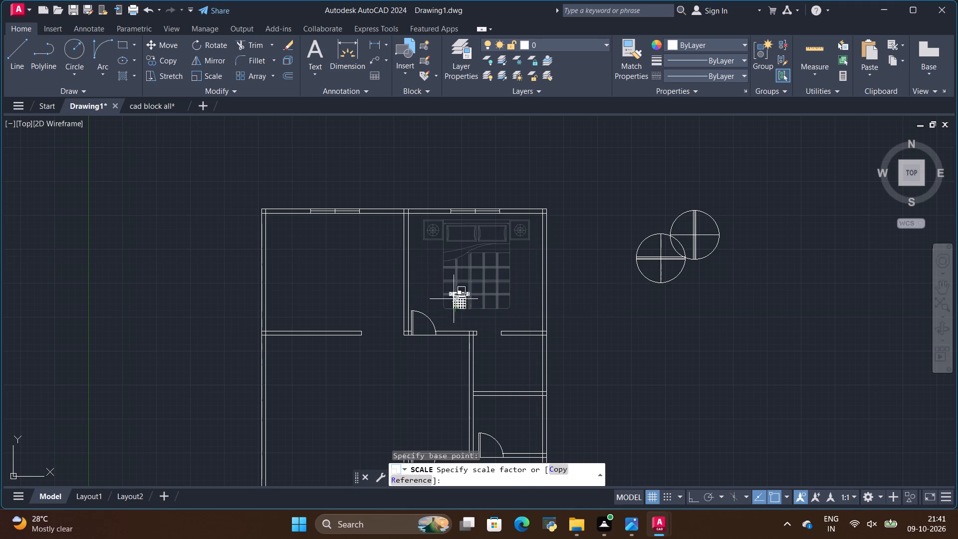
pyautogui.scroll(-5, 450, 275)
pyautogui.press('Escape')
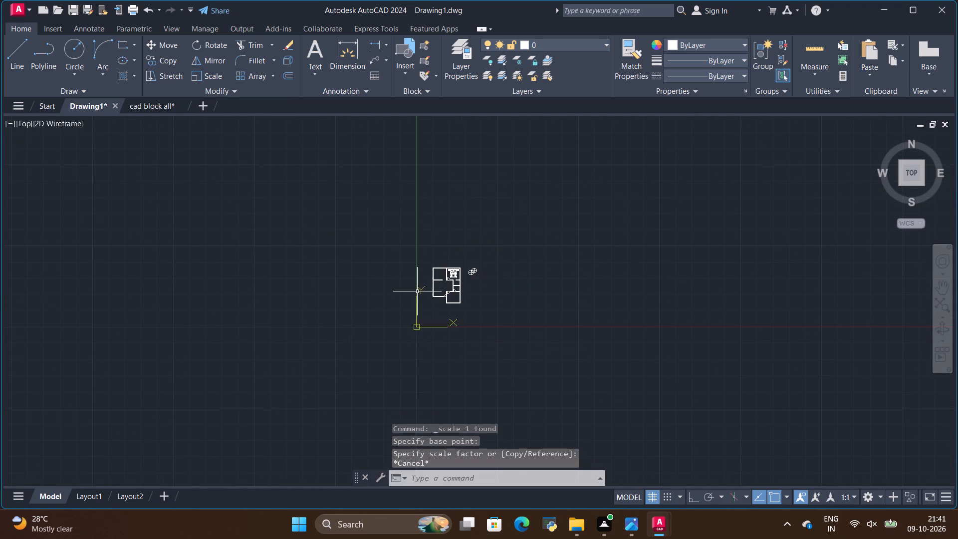
# Copy the bed from the upper-right bedroom into the lower-right bedroom, placing its foot near the window wall.
pyautogui.scroll(5, 430, 258)
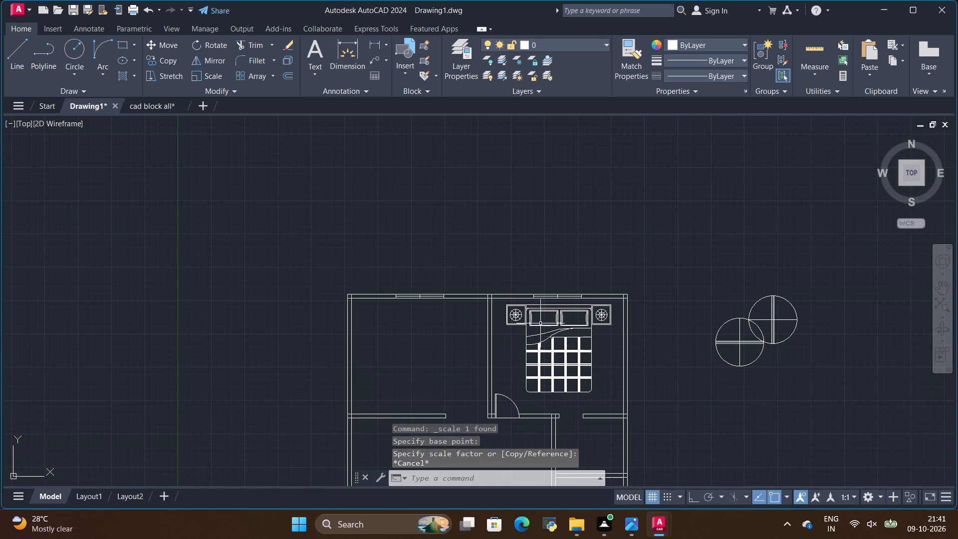
pyautogui.click(539, 328)
pyautogui.click(530, 316)
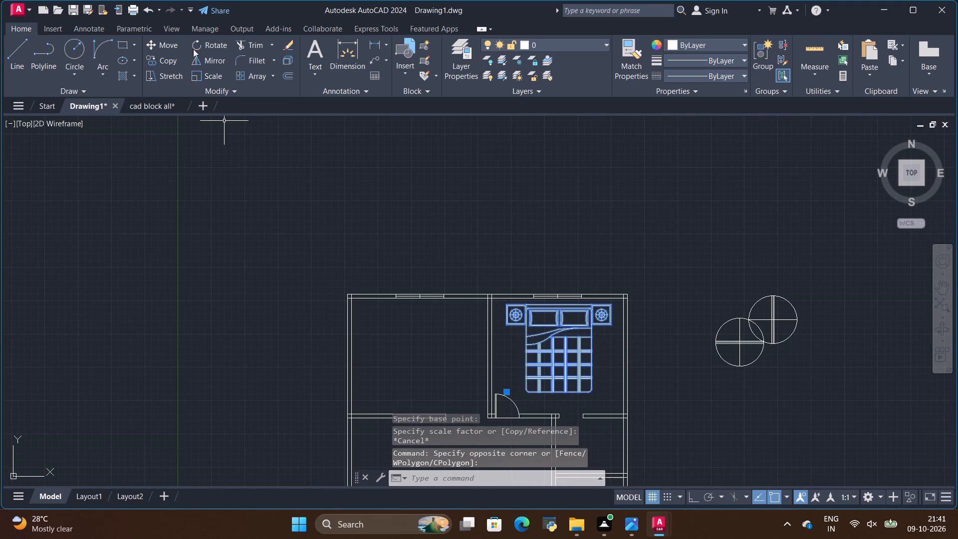
pyautogui.click(170, 59)
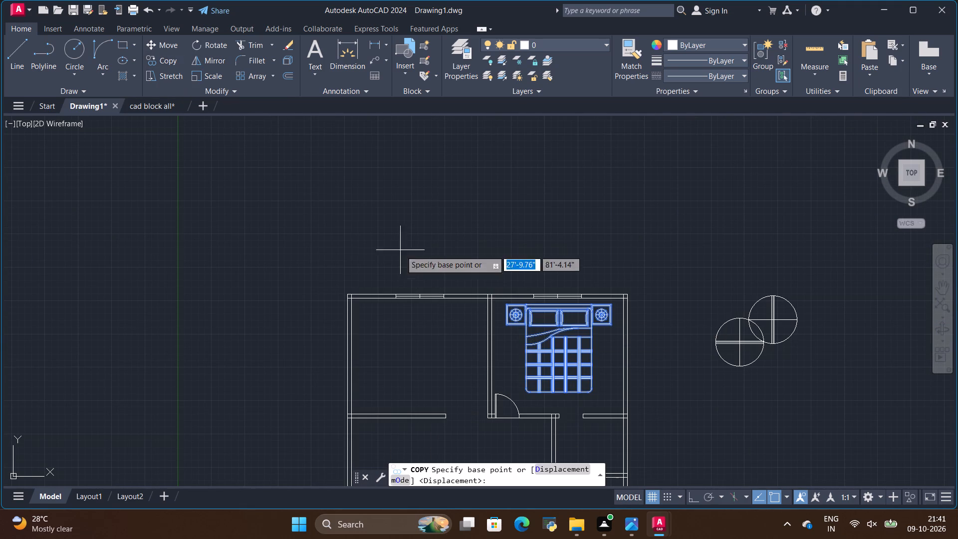
pyautogui.click(527, 389)
pyautogui.scroll(-4, 493, 292)
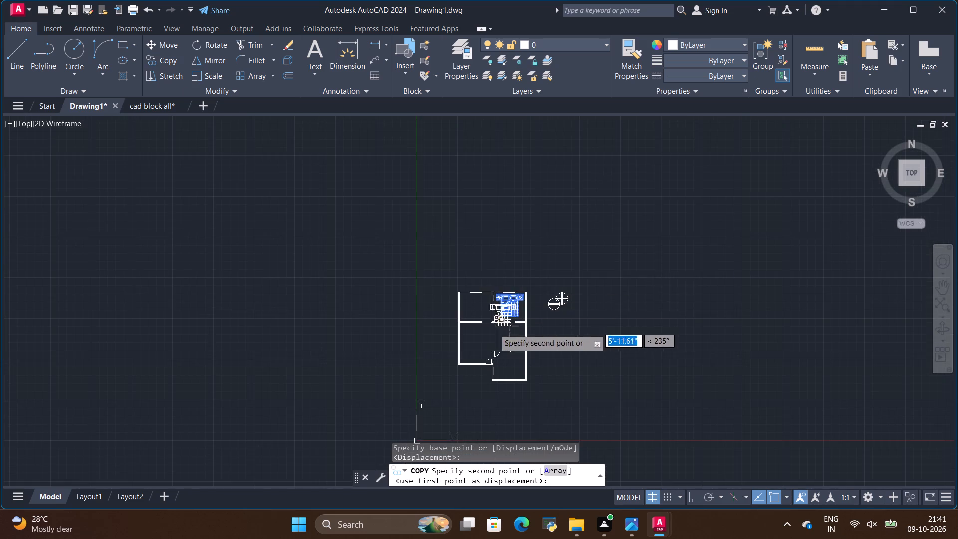
pyautogui.scroll(2, 489, 352)
pyautogui.scroll(4, 519, 415)
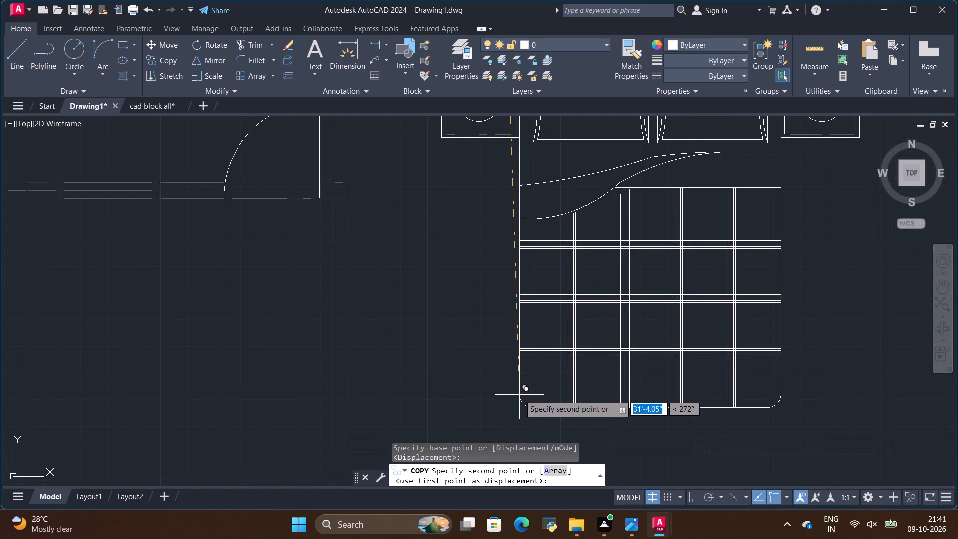
pyautogui.scroll(-2, 515, 399)
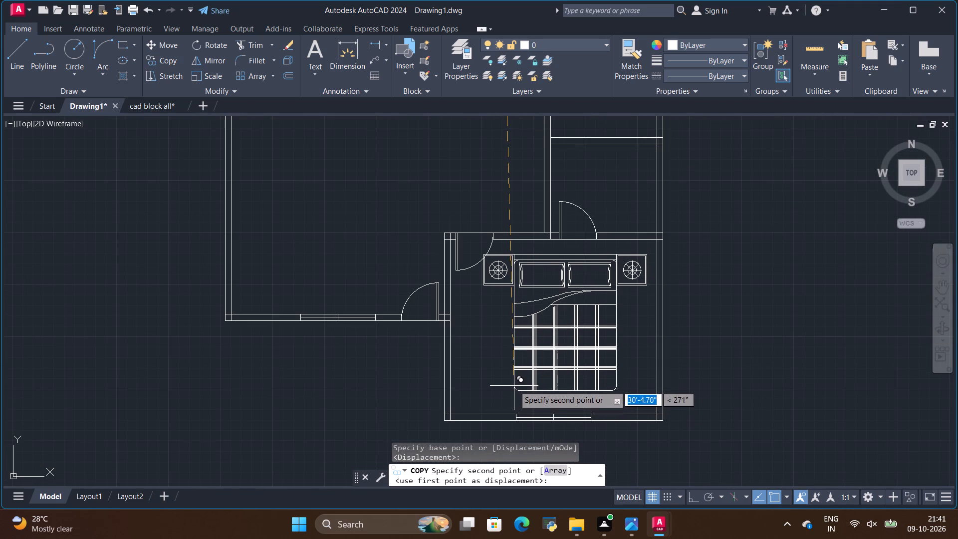
pyautogui.click(514, 384)
pyautogui.press('Escape')
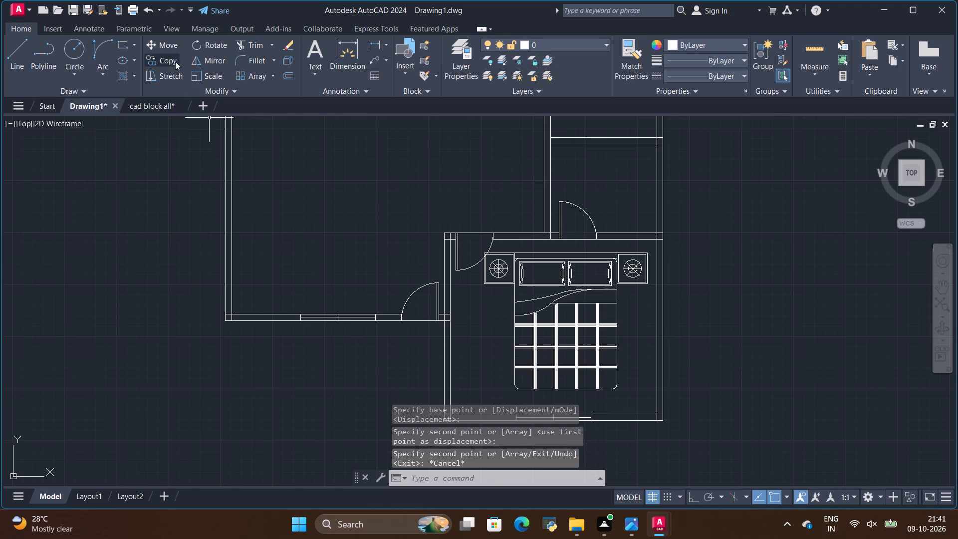
# Rotate the lower-right bedroom's bed 90° clockwise about its lower-left mattress corner, with Ortho on.
pyautogui.click(571, 336)
pyautogui.press('space')
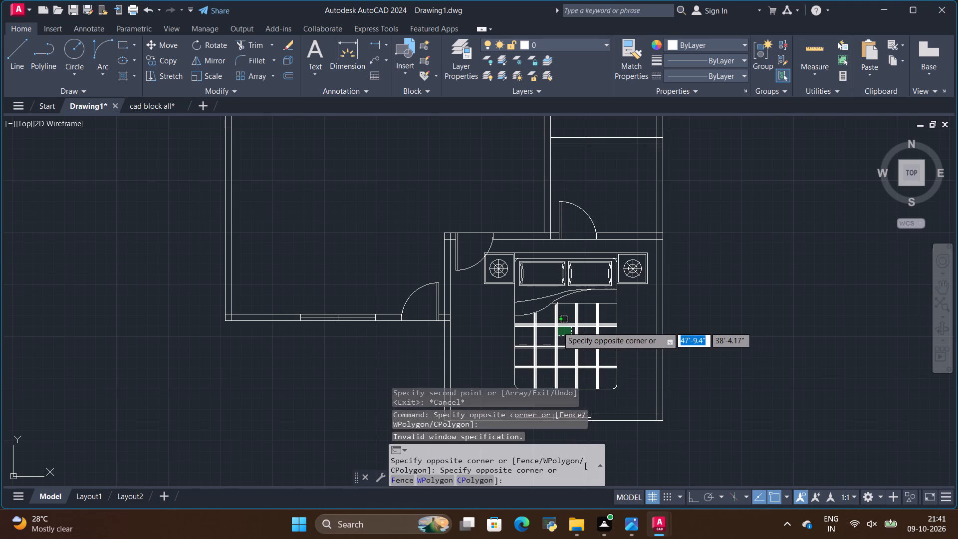
pyautogui.click(557, 326)
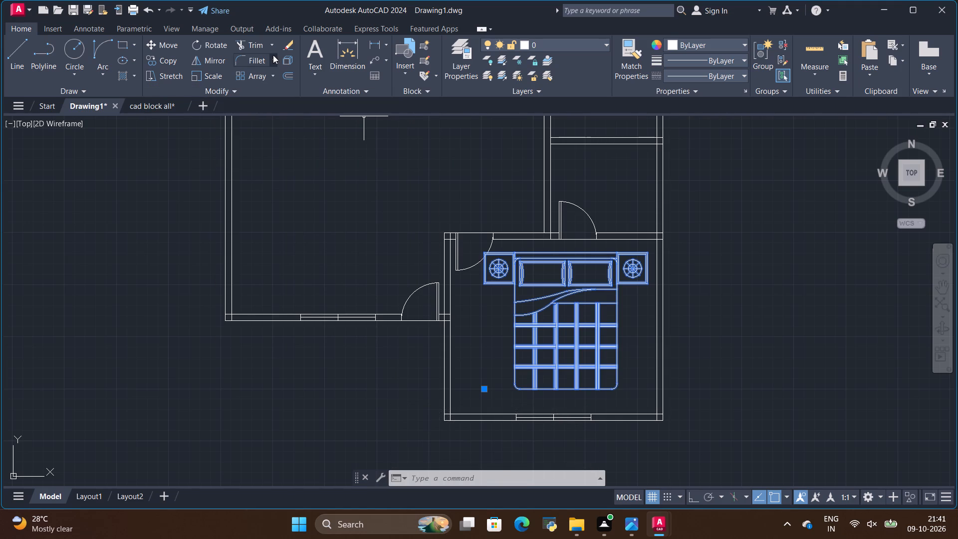
pyautogui.click(207, 43)
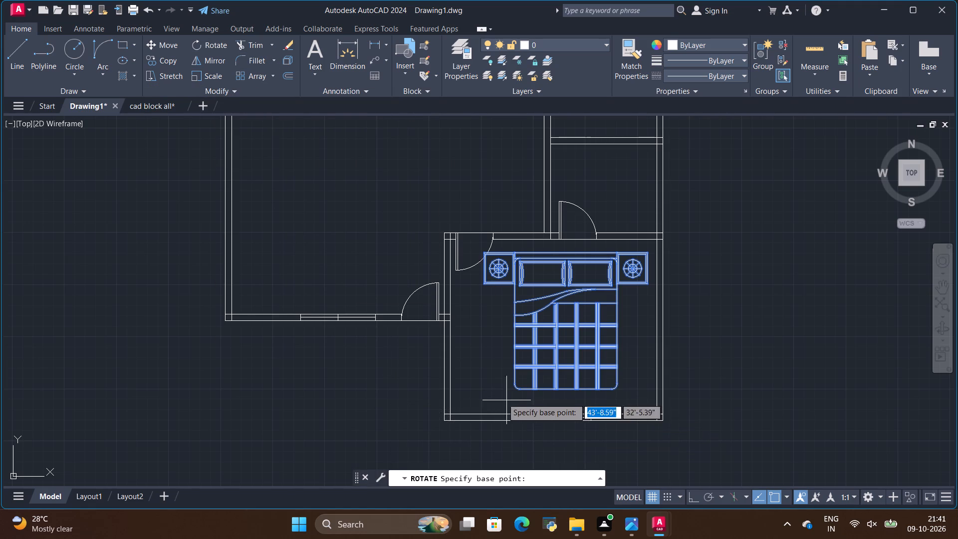
pyautogui.click(511, 391)
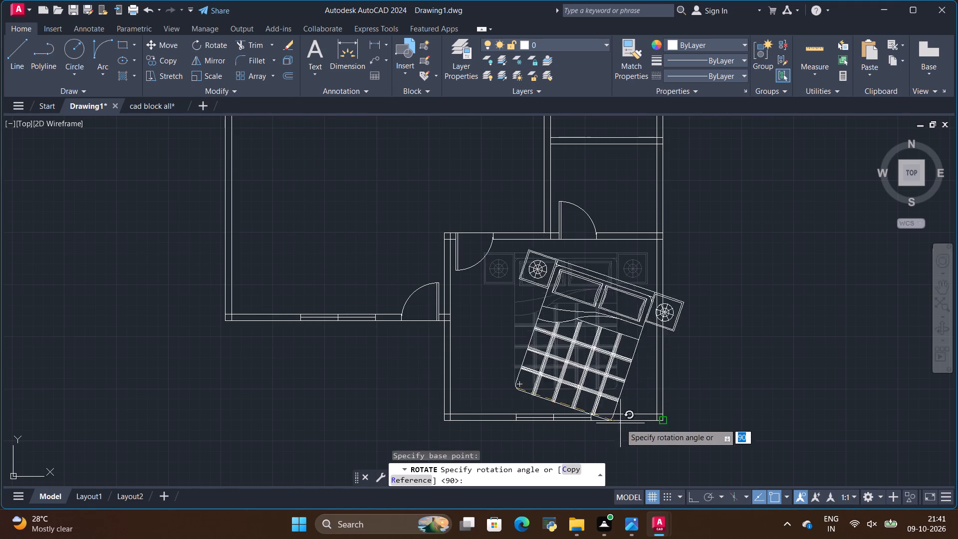
pyautogui.click(691, 502)
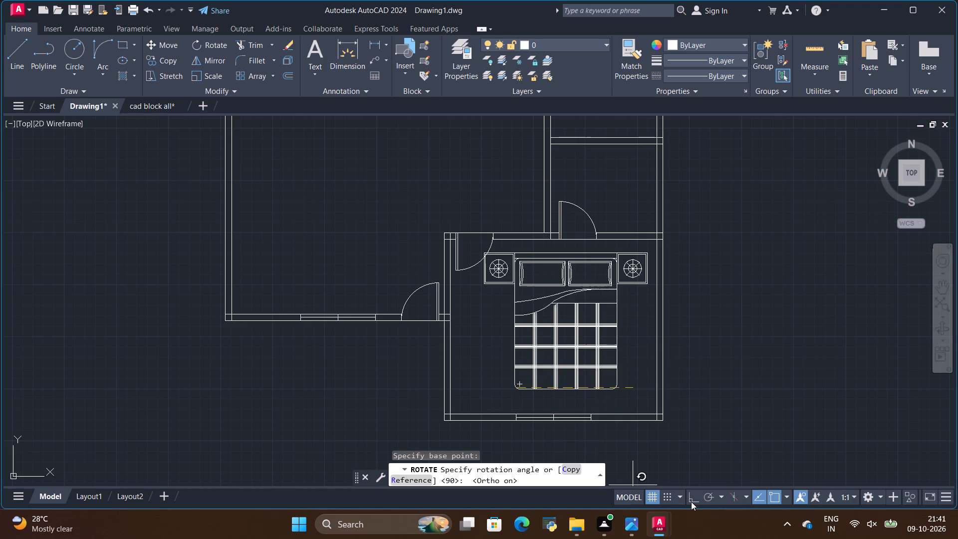
pyautogui.click(536, 446)
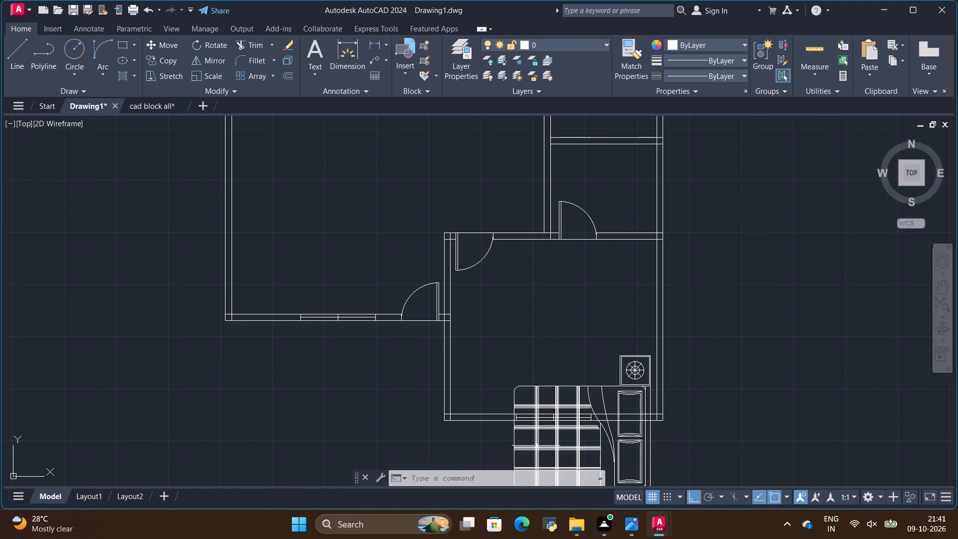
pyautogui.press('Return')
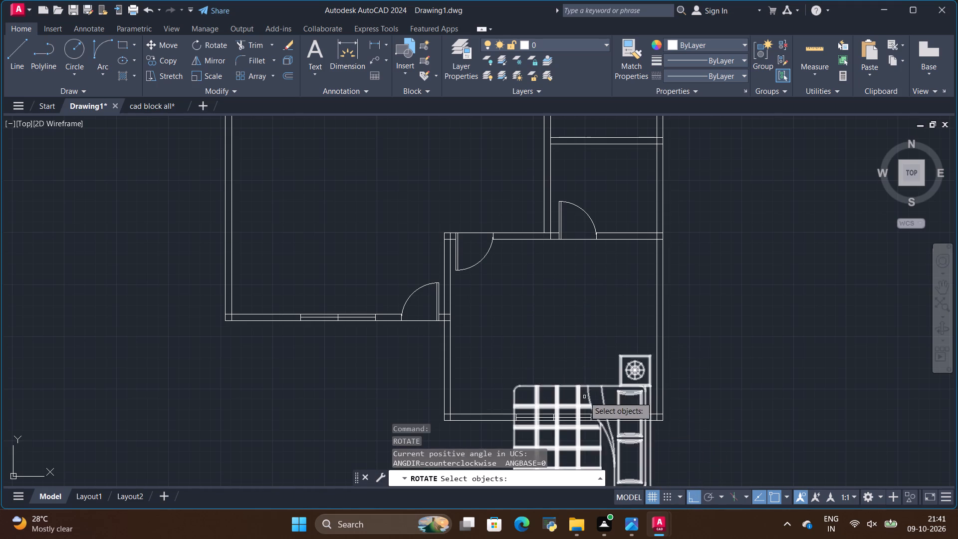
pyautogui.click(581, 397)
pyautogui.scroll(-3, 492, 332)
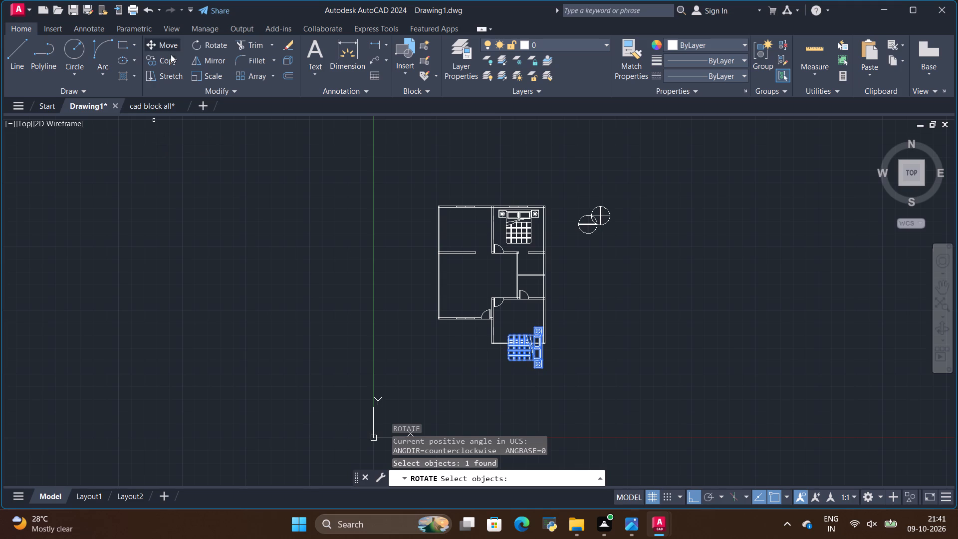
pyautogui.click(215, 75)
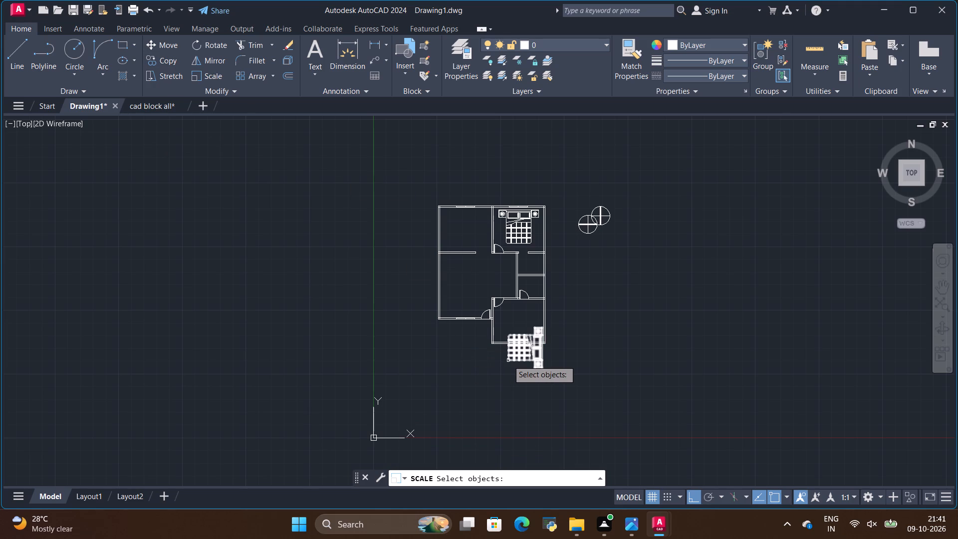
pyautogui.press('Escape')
# Scale the rotated bed up slightly from its lower-left mattress corner.
pyautogui.click(510, 360)
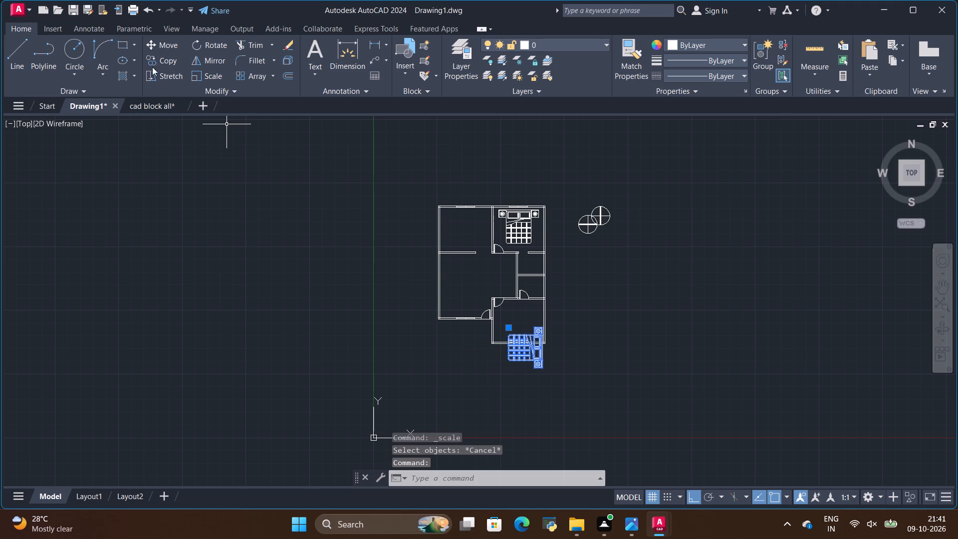
pyautogui.click(214, 76)
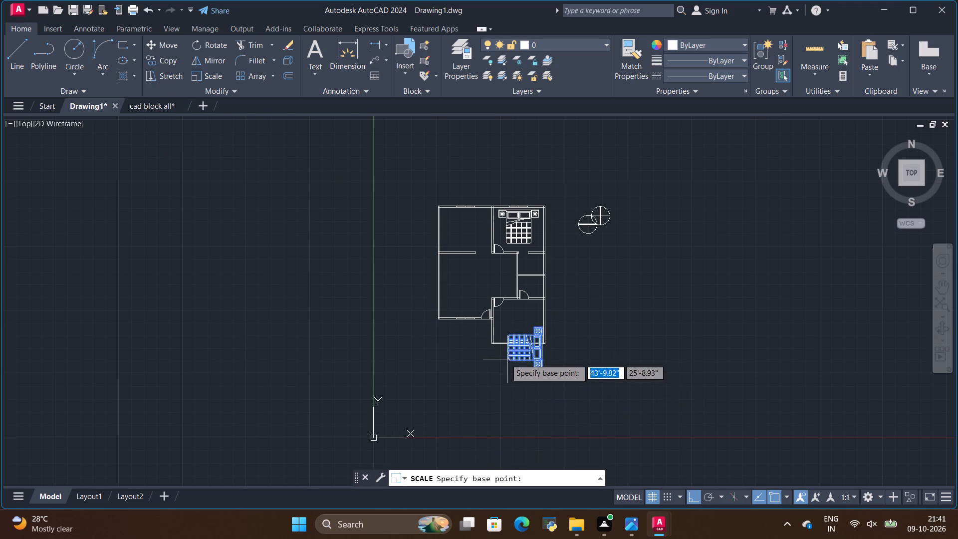
pyautogui.click(508, 361)
pyautogui.scroll(1, 519, 343)
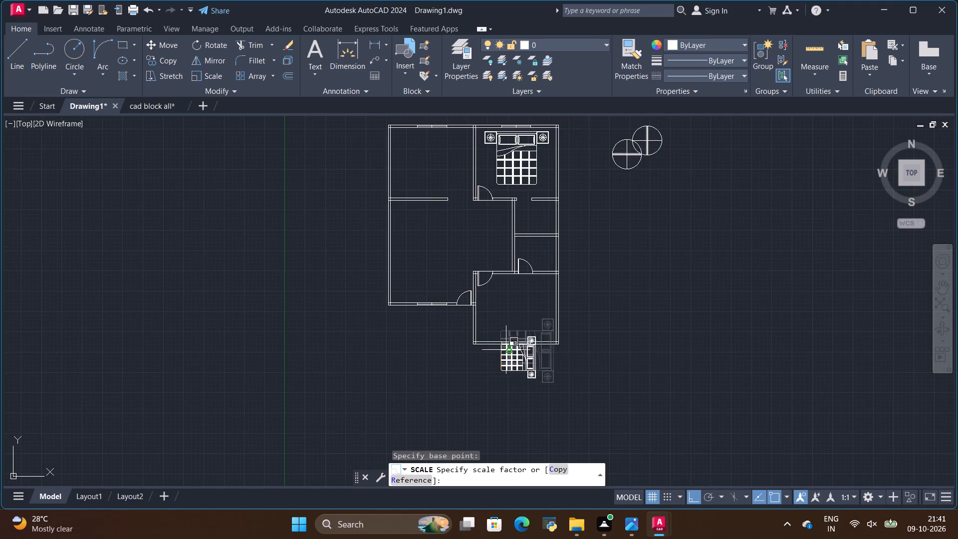
pyautogui.scroll(1, 505, 350)
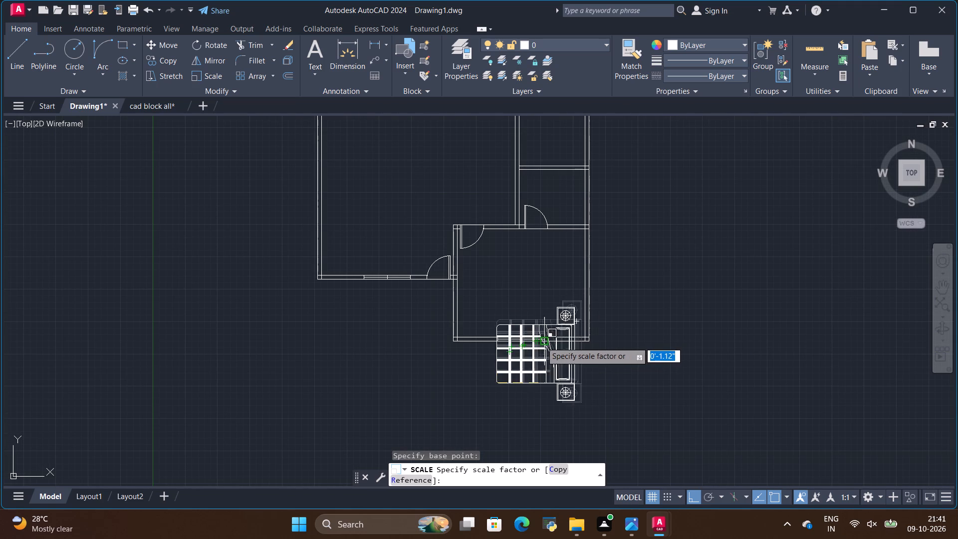
pyautogui.click(542, 342)
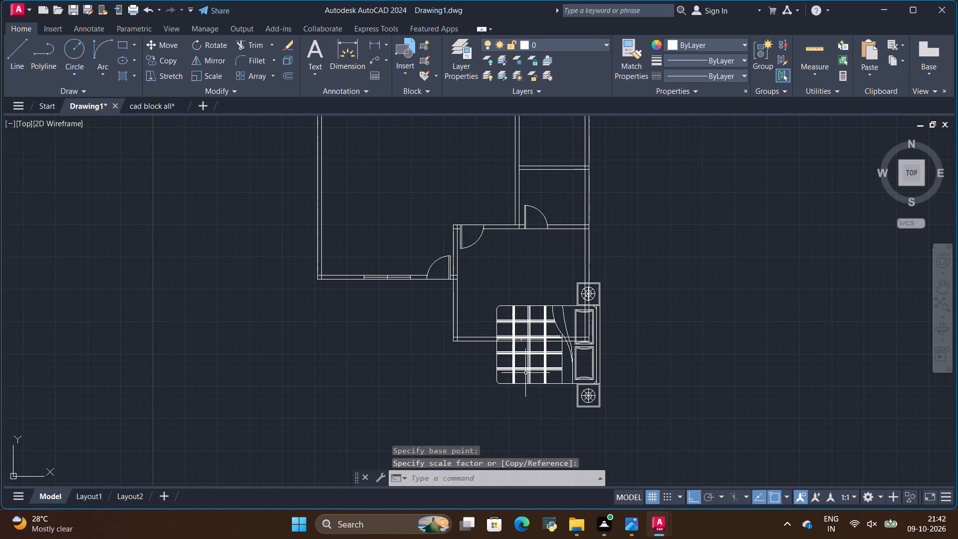
# Scale the rotated bed down very slightly from the outer corner of its lower nightstand.
pyautogui.click(526, 365)
pyautogui.scroll(-1, 362, 353)
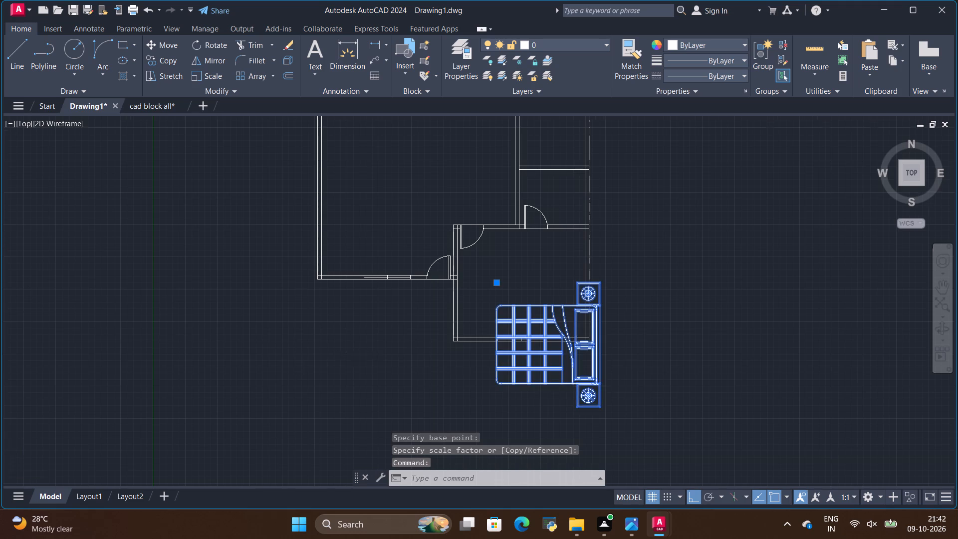
pyautogui.scroll(-1, 362, 353)
pyautogui.scroll(1, 384, 354)
pyautogui.click(211, 76)
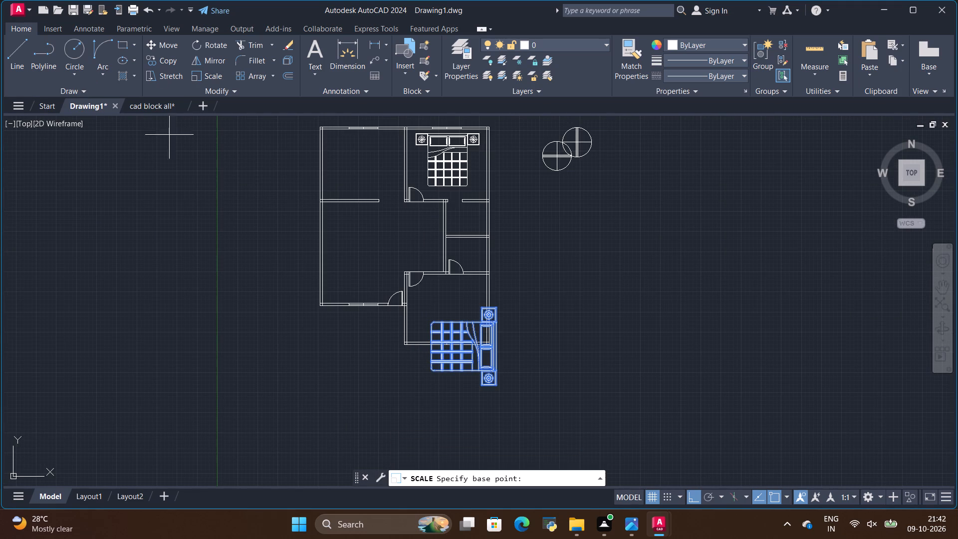
pyautogui.click(495, 390)
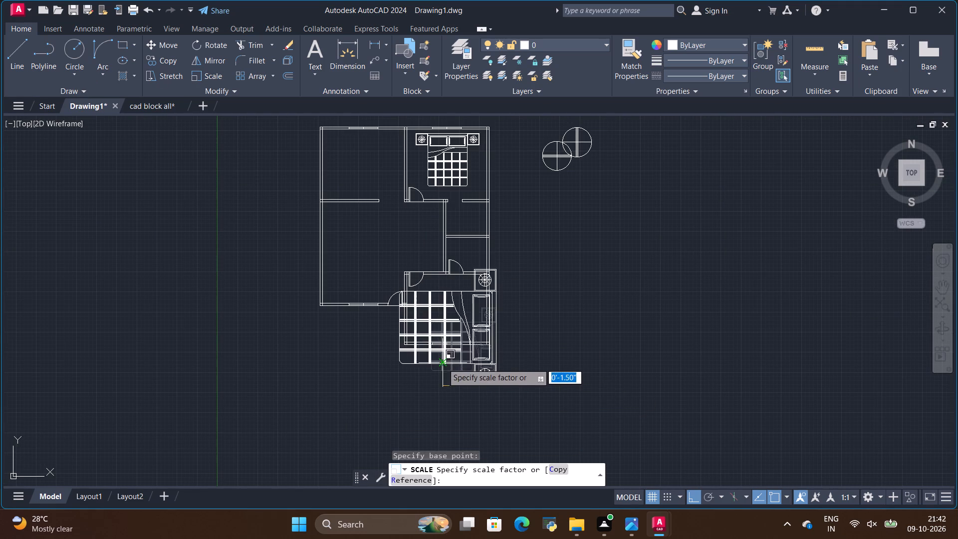
pyautogui.click(461, 377)
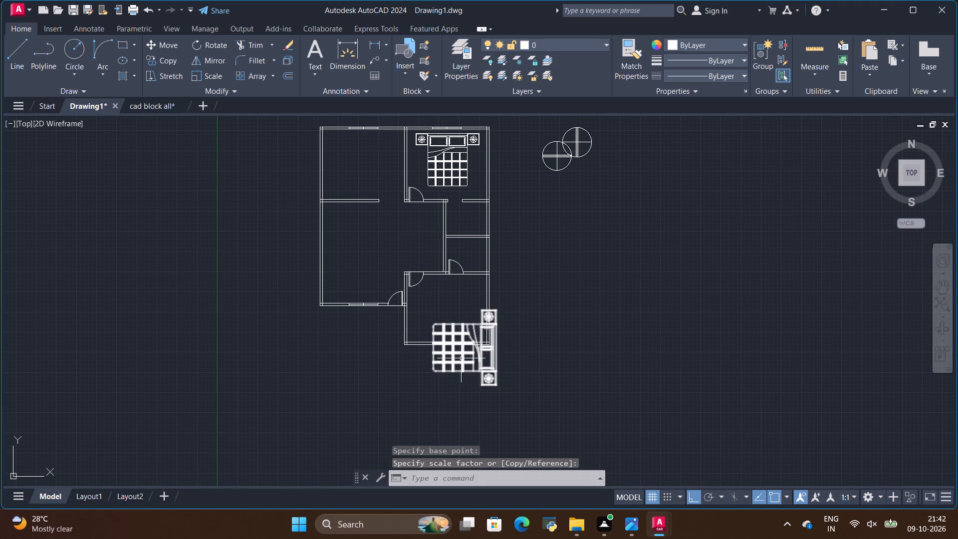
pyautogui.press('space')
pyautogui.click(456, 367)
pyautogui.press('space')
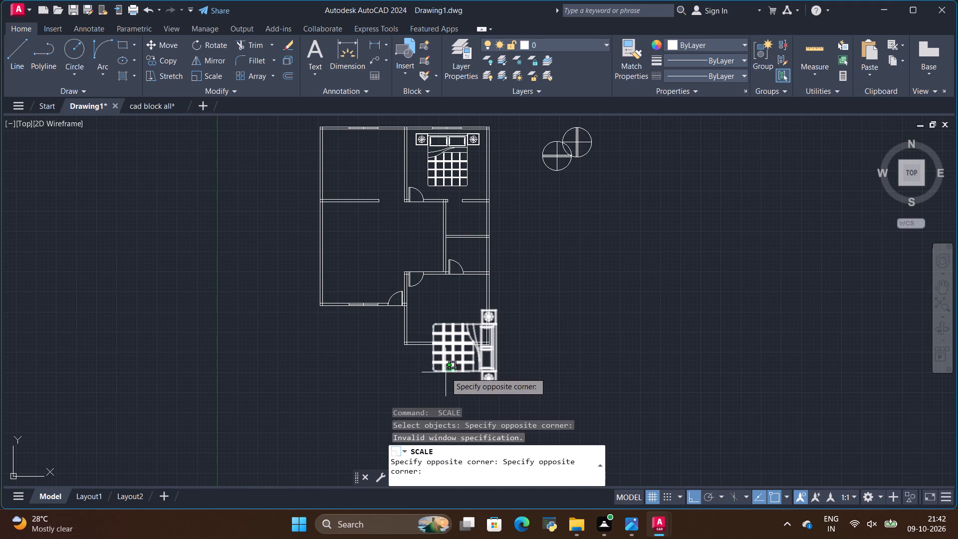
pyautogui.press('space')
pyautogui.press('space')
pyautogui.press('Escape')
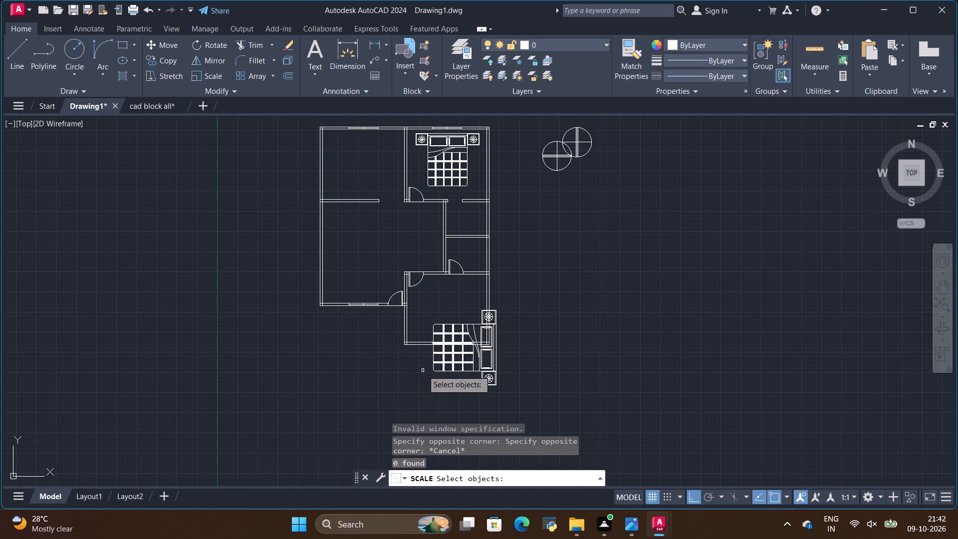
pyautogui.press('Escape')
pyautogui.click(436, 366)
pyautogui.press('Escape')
# Move the rotated bed by its lower nightstand's outer corner into the lower-right bedroom, headboard near the east wall, with Ortho off.
pyautogui.click(446, 366)
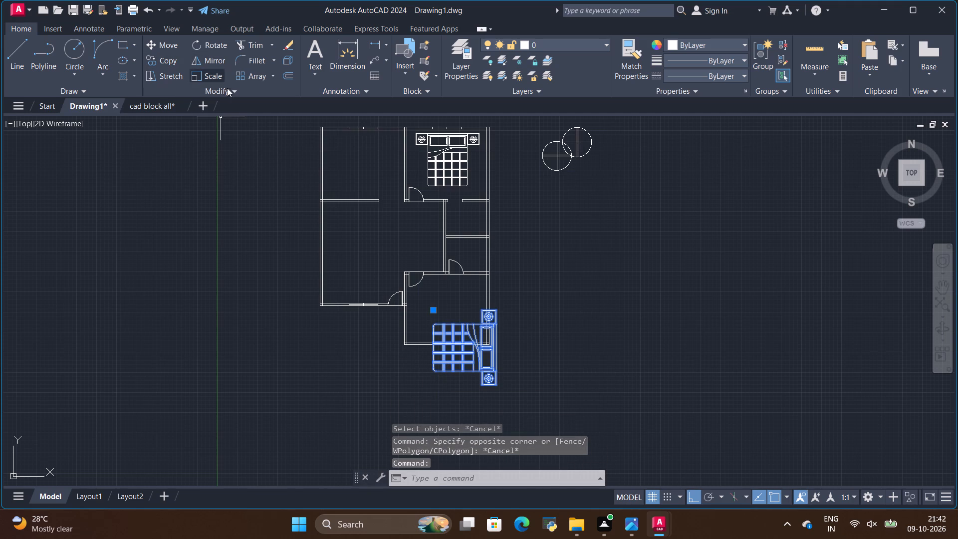
pyautogui.click(161, 49)
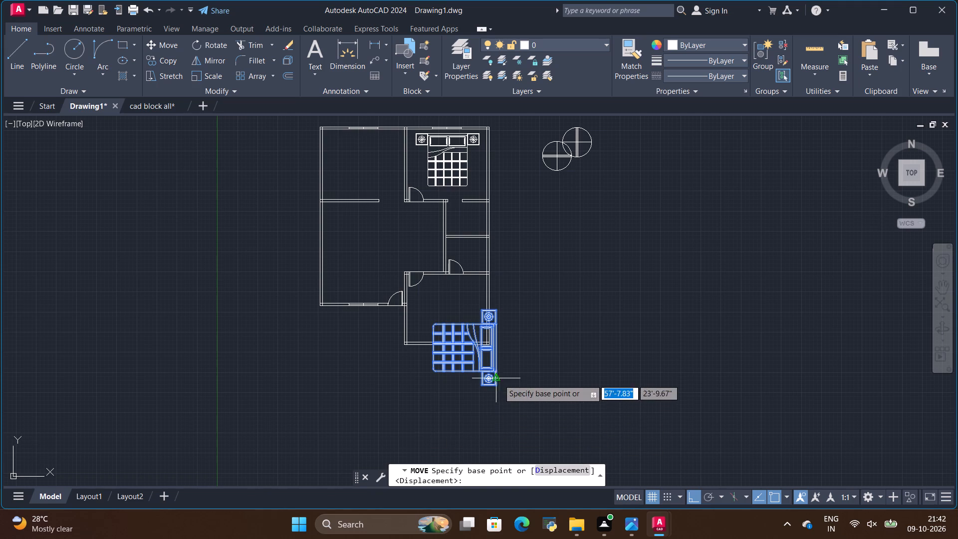
pyautogui.click(498, 386)
pyautogui.scroll(2, 457, 330)
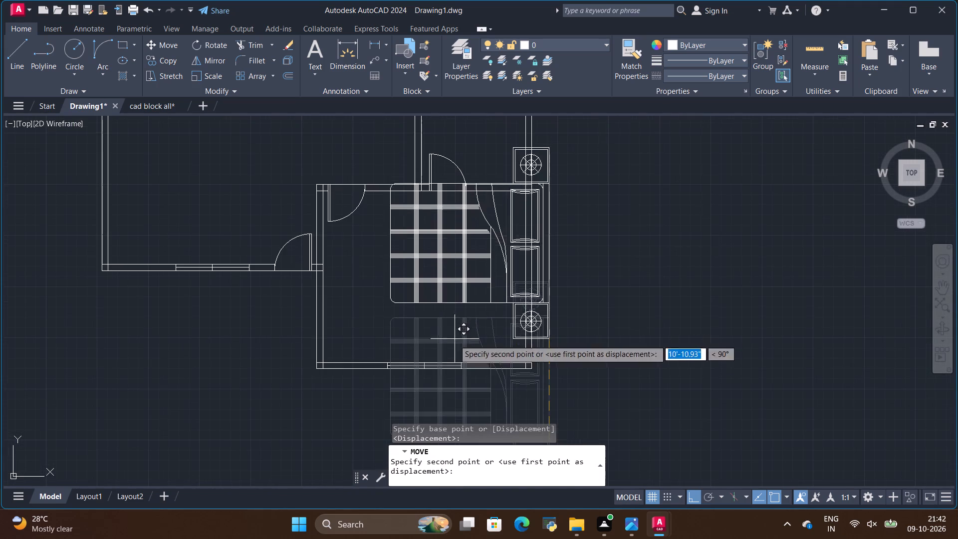
pyautogui.click(691, 497)
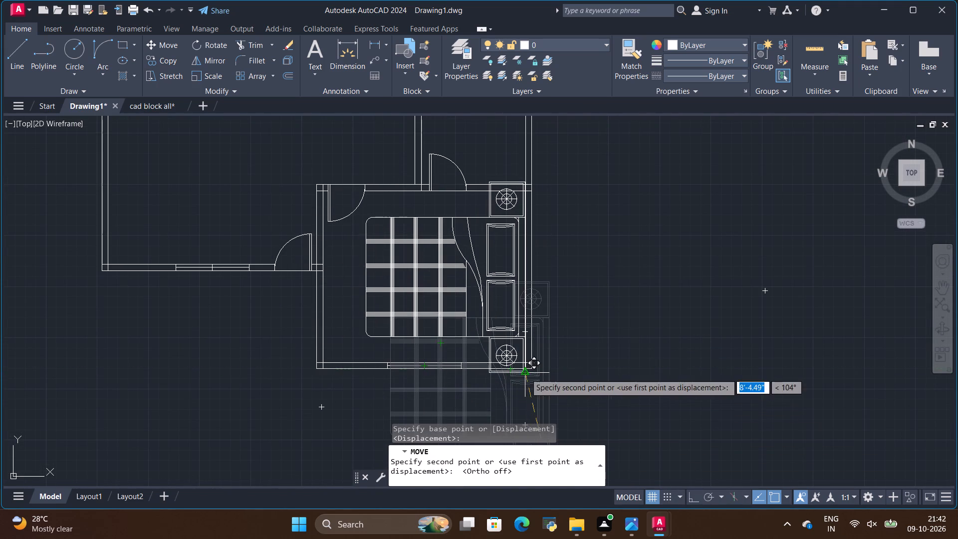
pyautogui.click(517, 373)
# Scale the bed down from its lower nightstand's outer corner to suit the lower-right bedroom.
pyautogui.click(483, 323)
pyautogui.click(481, 332)
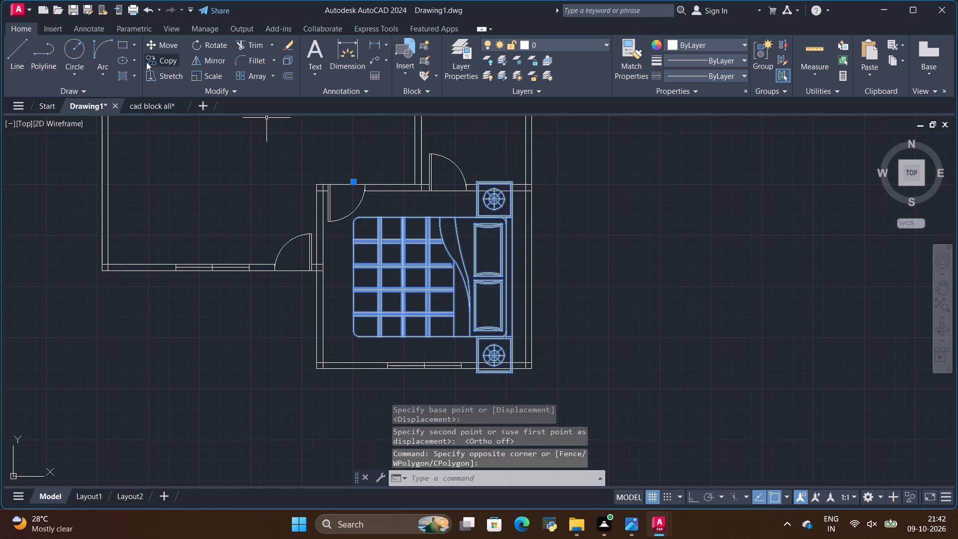
pyautogui.click(209, 75)
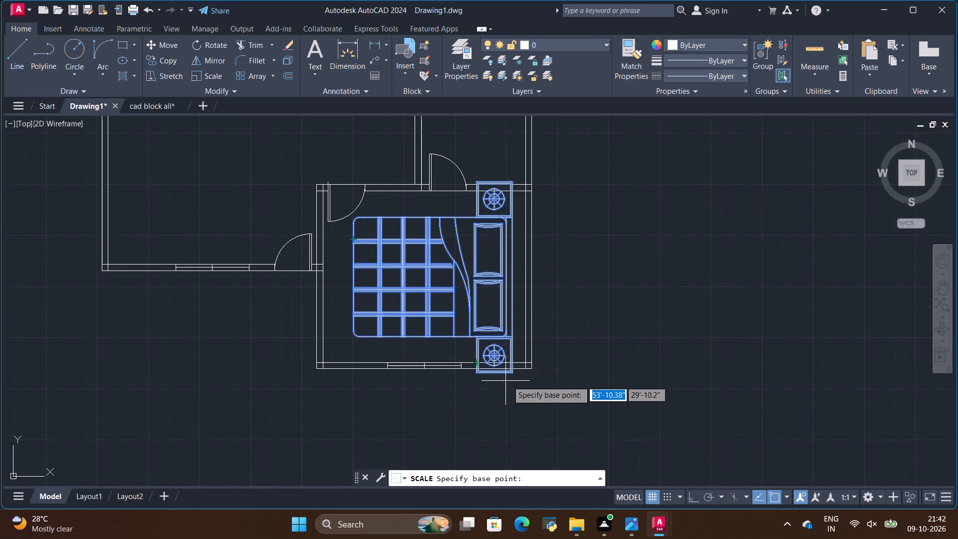
pyautogui.click(512, 370)
pyautogui.click(465, 314)
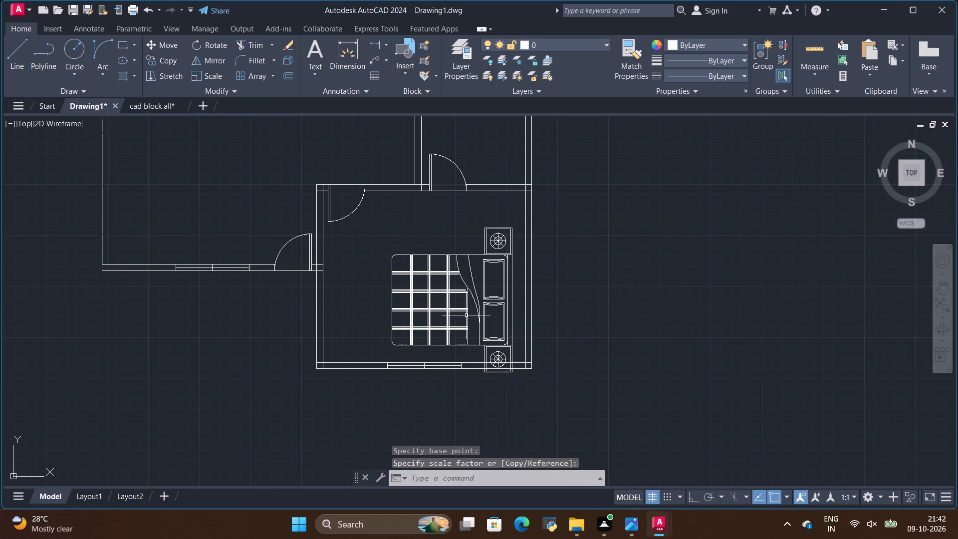
# Move the reduced bed up and toward the east wall so its lower nightstand clears the window wall.
pyautogui.click(475, 319)
pyautogui.press('space')
pyautogui.click(482, 301)
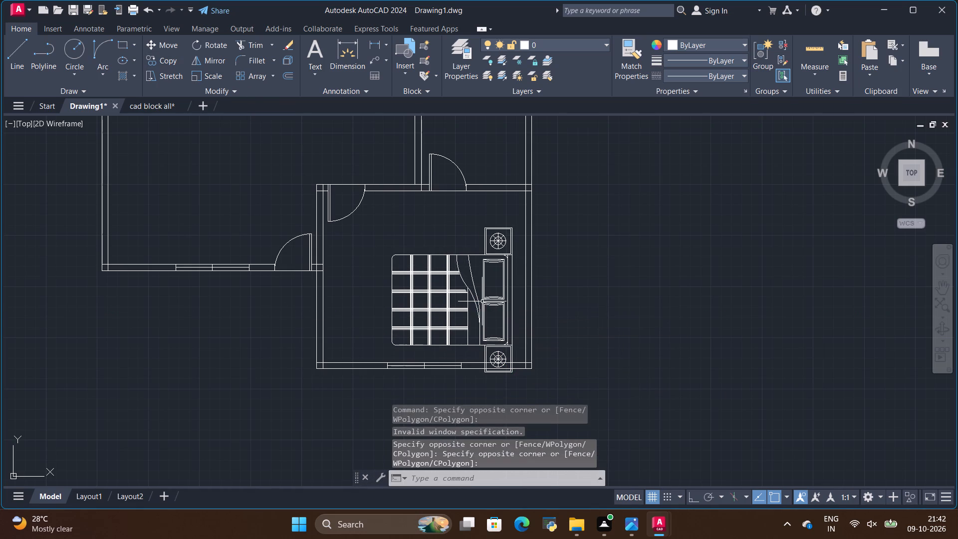
pyautogui.click(485, 305)
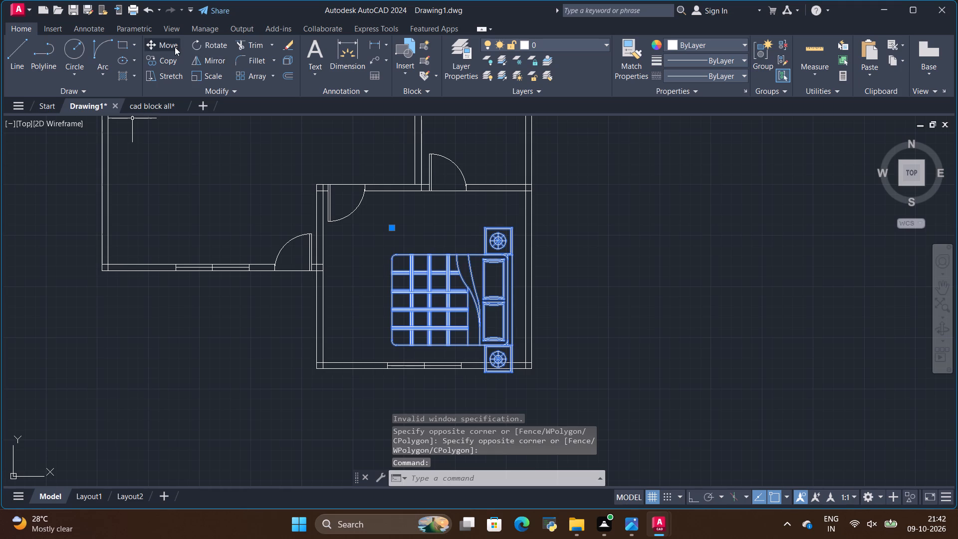
pyautogui.click(173, 46)
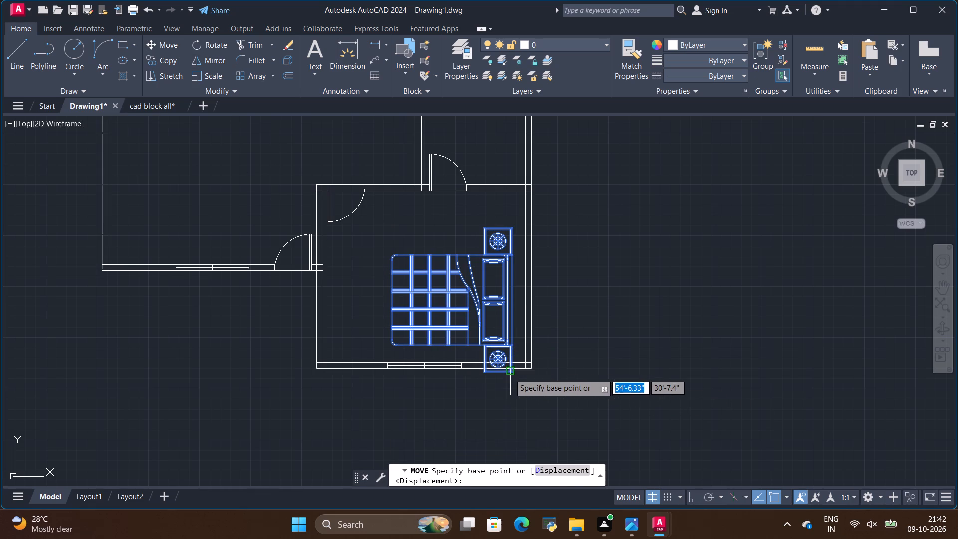
pyautogui.click(511, 374)
pyautogui.click(518, 344)
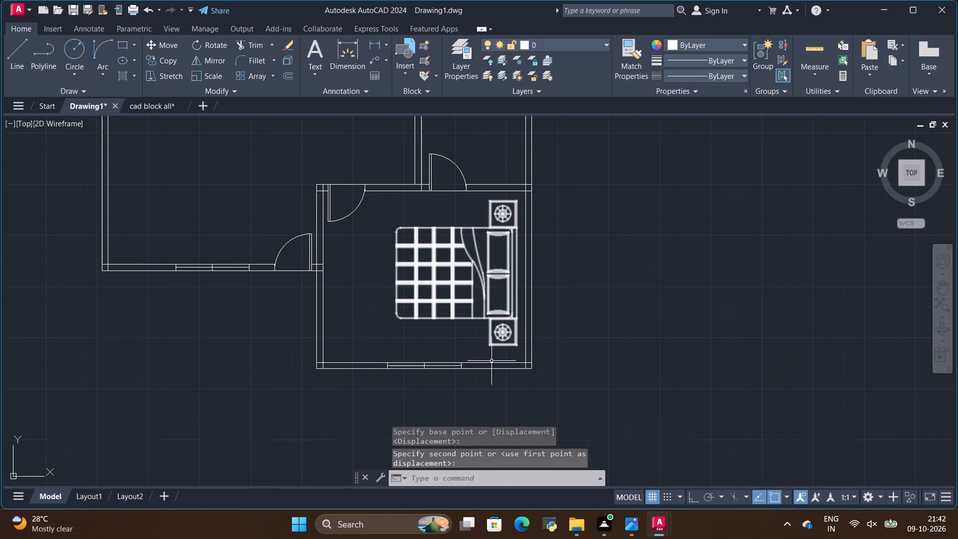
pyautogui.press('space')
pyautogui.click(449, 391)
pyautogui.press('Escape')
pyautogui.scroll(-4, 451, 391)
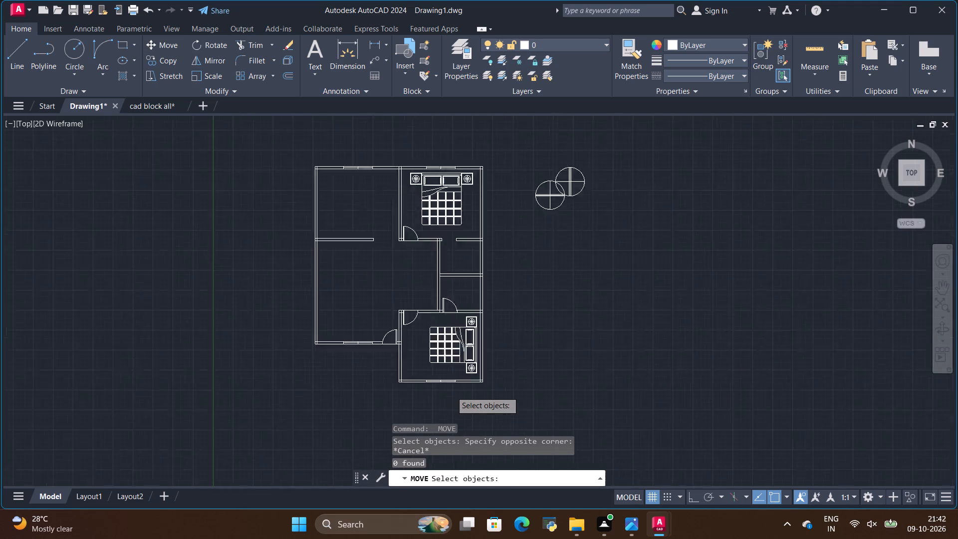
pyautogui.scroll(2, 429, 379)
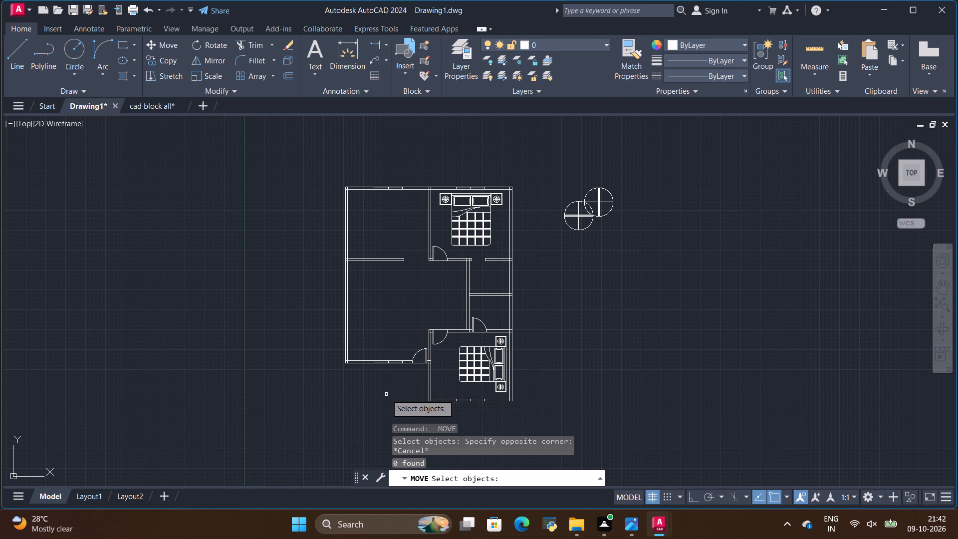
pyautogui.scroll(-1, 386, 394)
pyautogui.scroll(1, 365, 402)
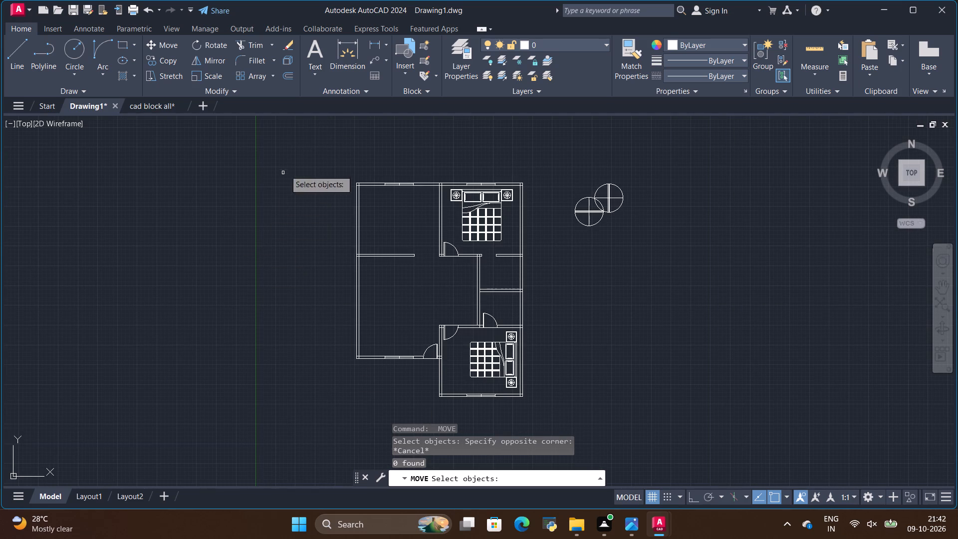
# Copy the large curved corner sofa set with inner tables from the sofa blocks in cad block all.dwg.
pyautogui.click(154, 104)
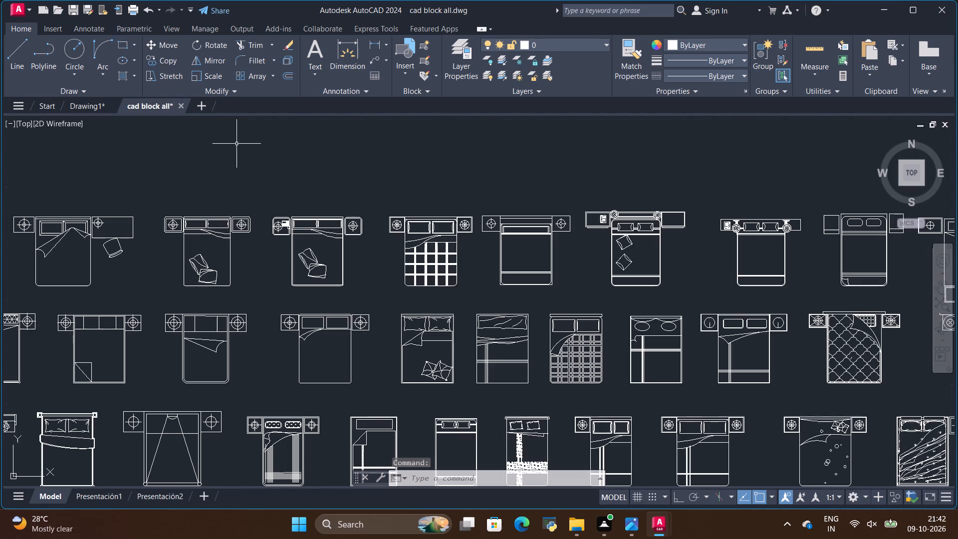
pyautogui.scroll(-6, 449, 224)
pyautogui.scroll(2, 480, 149)
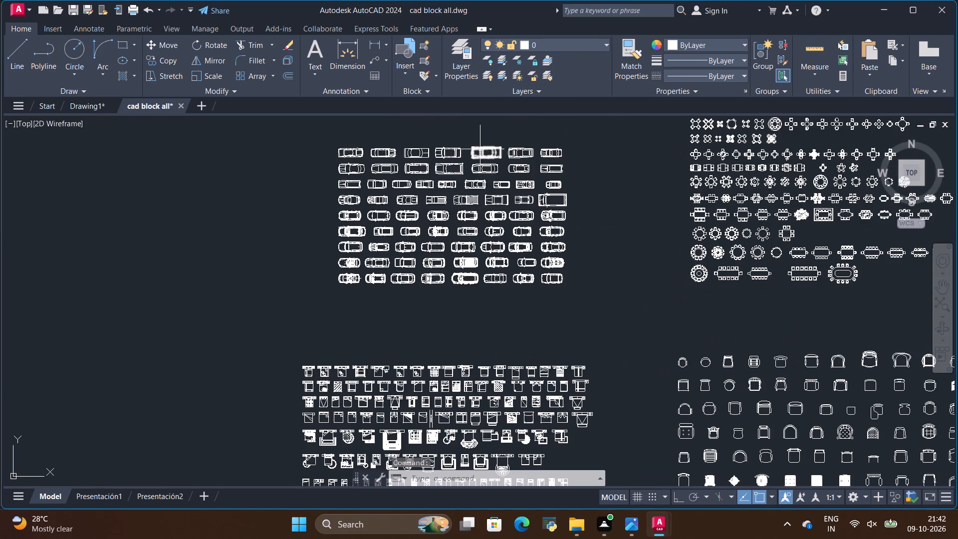
pyautogui.scroll(-3, 467, 170)
pyautogui.scroll(3, 451, 128)
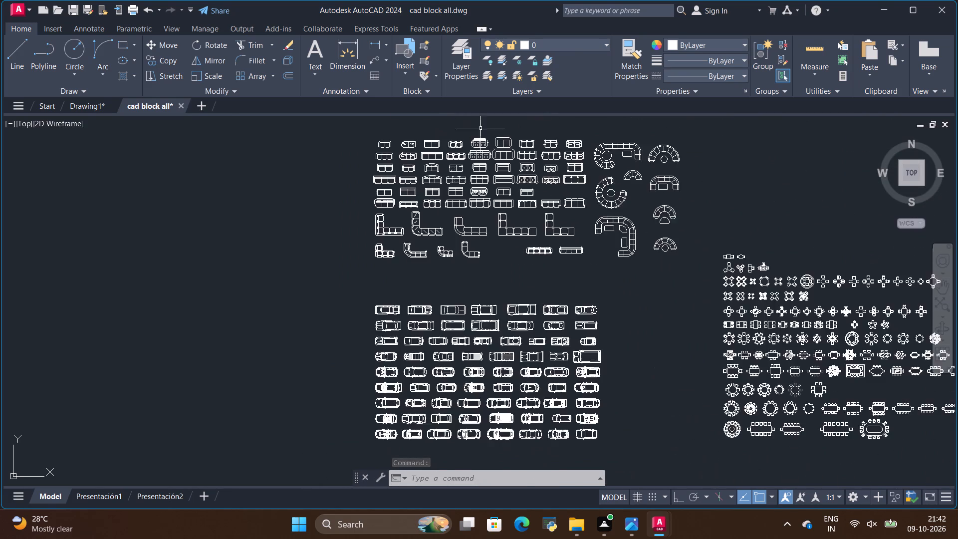
pyautogui.scroll(1, 489, 135)
pyautogui.scroll(1, 491, 193)
pyautogui.scroll(-2, 477, 267)
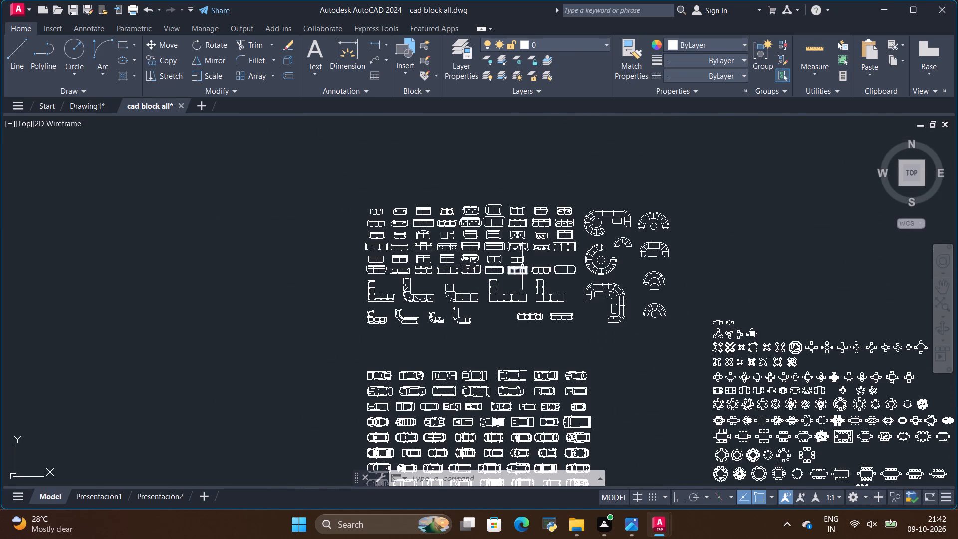
pyautogui.scroll(1, 548, 256)
pyautogui.click(651, 306)
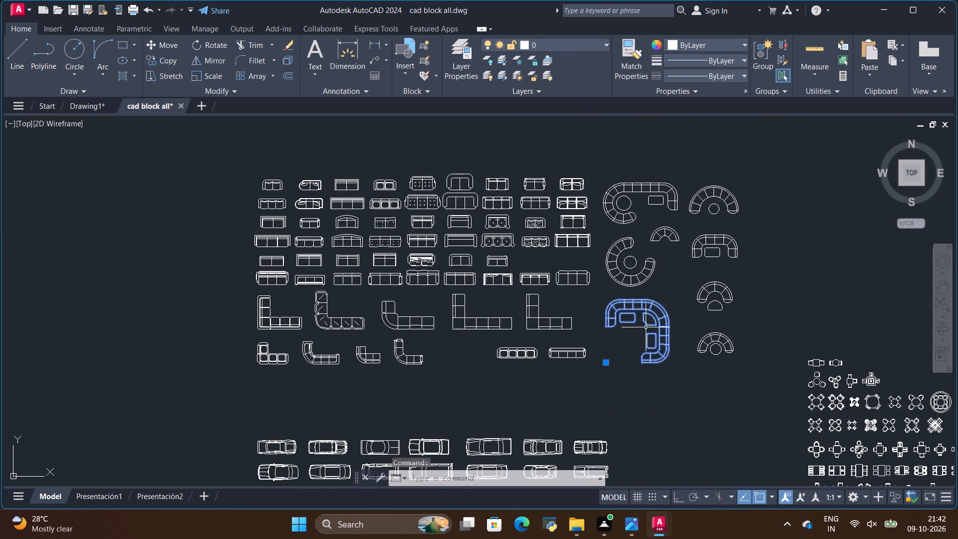
pyautogui.hotkey('ctrl', 'c')
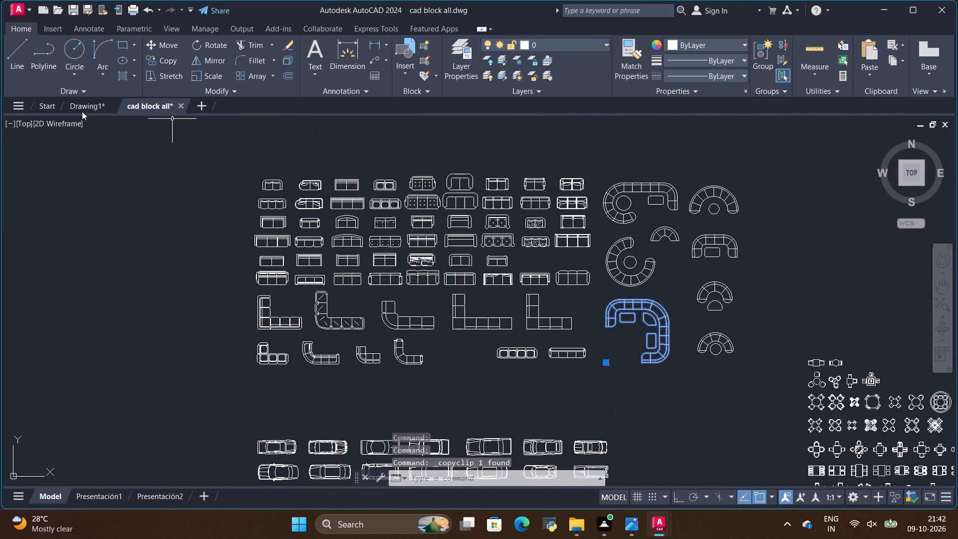
# Paste the copied sofa set into Drawing1 in the open area below the floor plan.
pyautogui.click(84, 107)
pyautogui.scroll(-4, 88, 211)
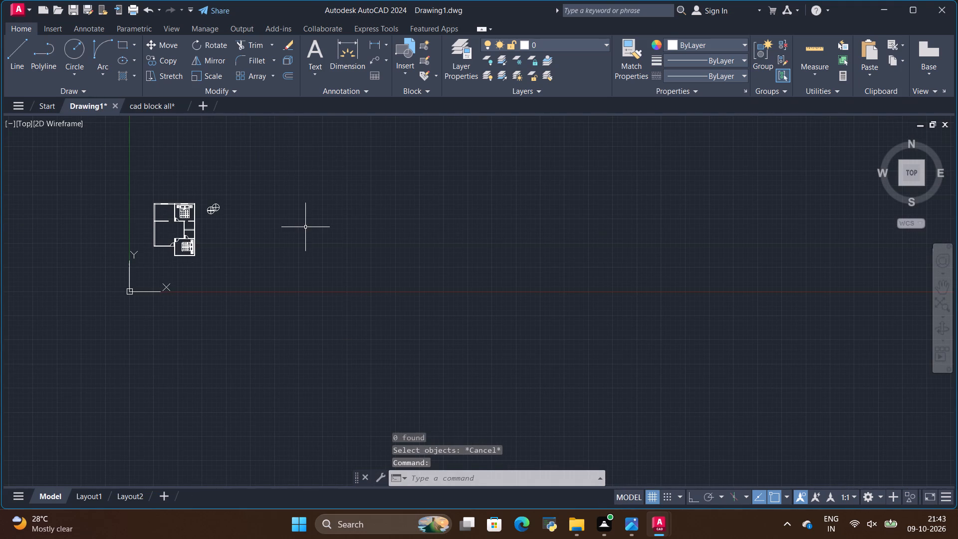
pyautogui.click(305, 227)
pyautogui.hotkey('ctrl', 'v')
pyautogui.click(81, 338)
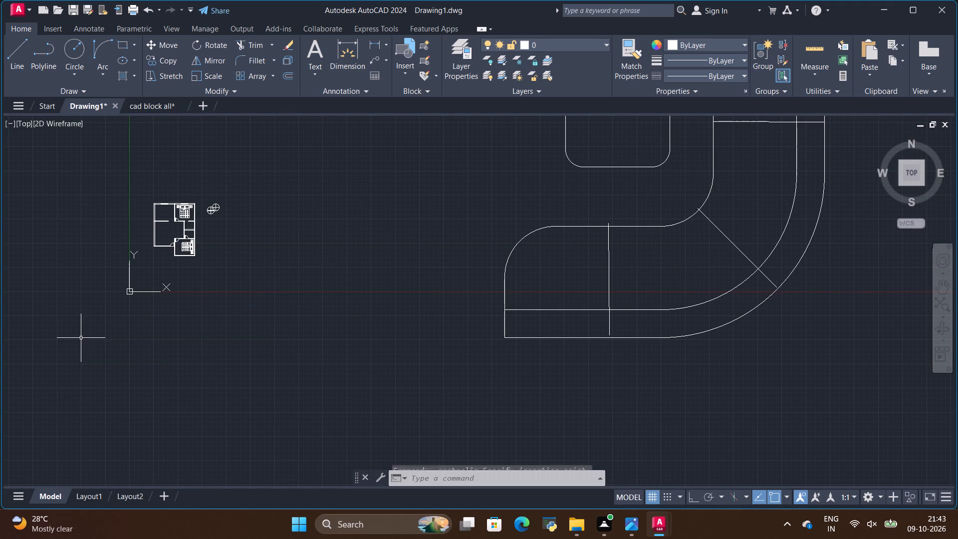
# Scale the oversized sofa set down from its lower arm's outer corner to roughly match the floor plan's room size.
pyautogui.click(510, 338)
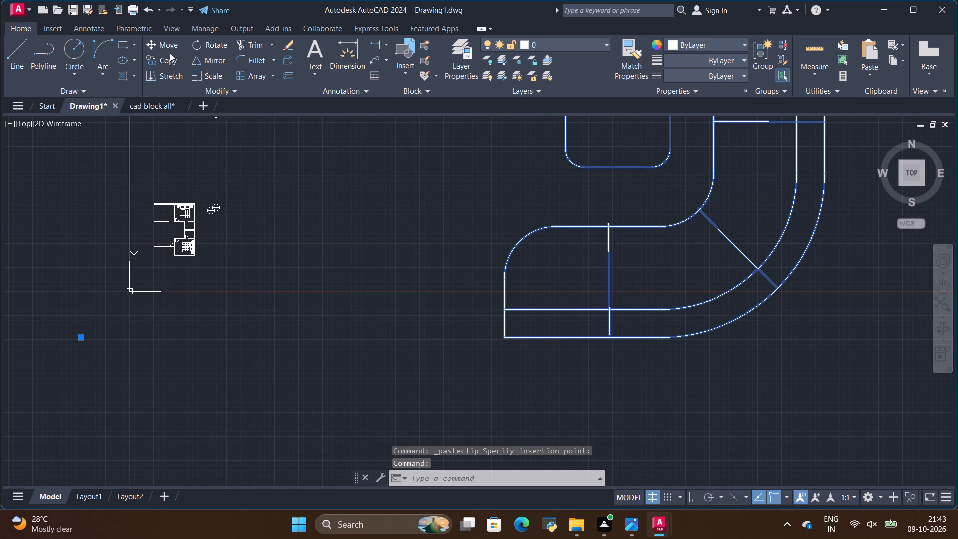
pyautogui.click(209, 78)
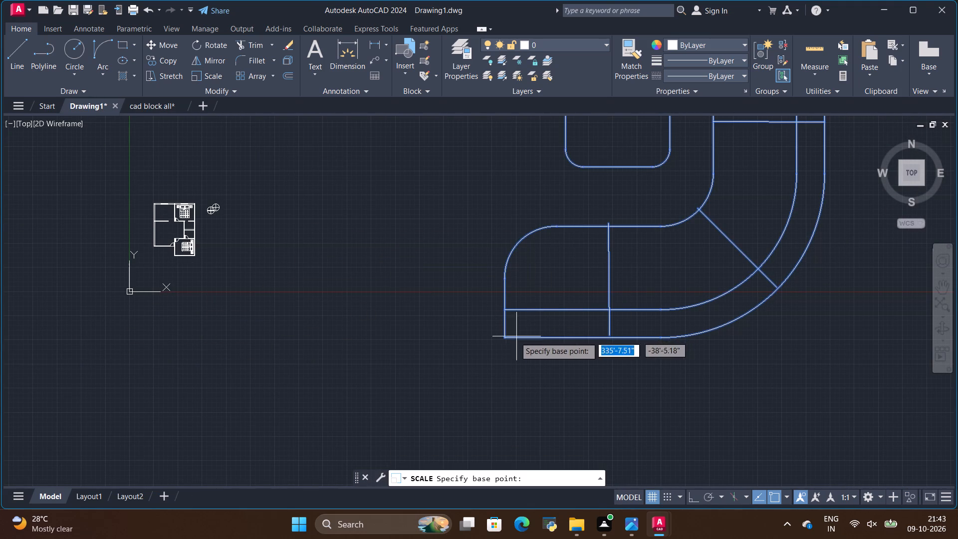
pyautogui.click(504, 338)
pyautogui.click(512, 336)
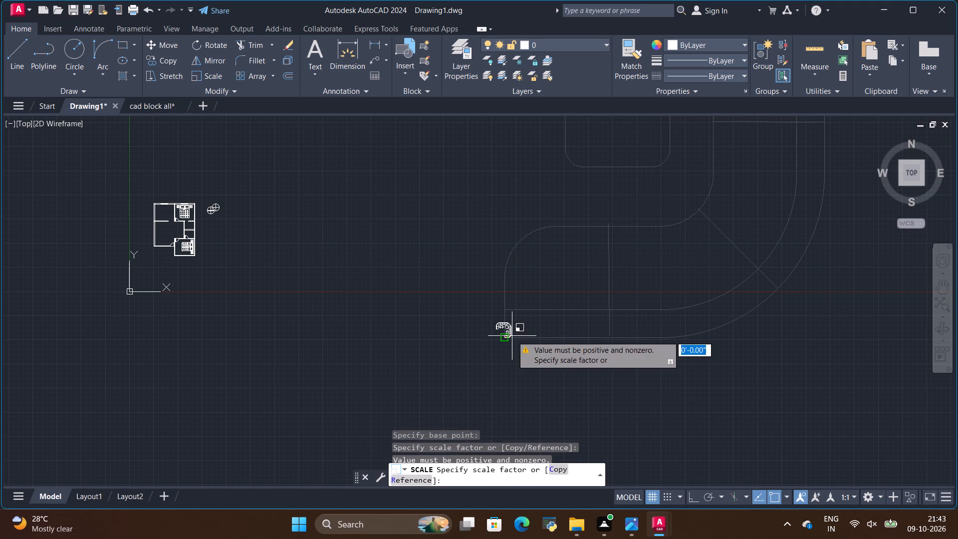
pyautogui.click(515, 337)
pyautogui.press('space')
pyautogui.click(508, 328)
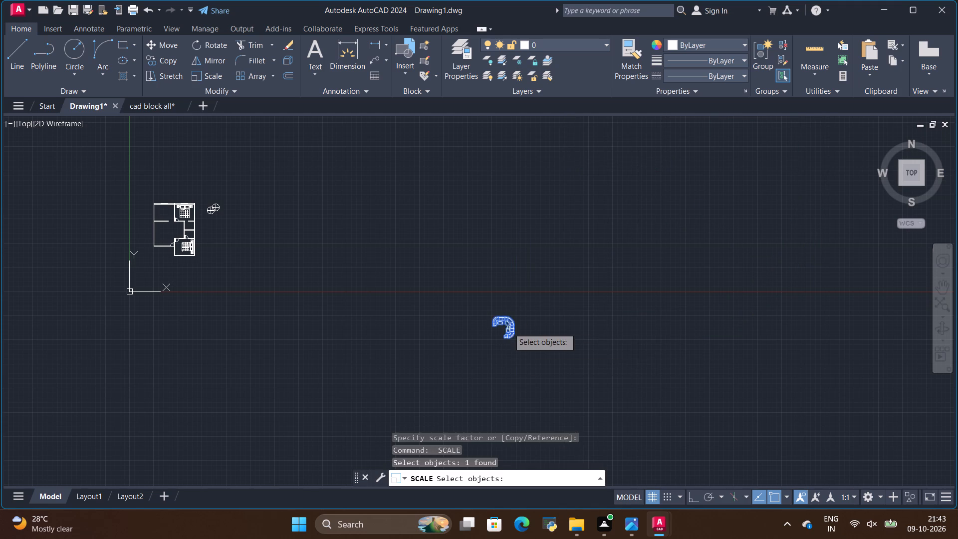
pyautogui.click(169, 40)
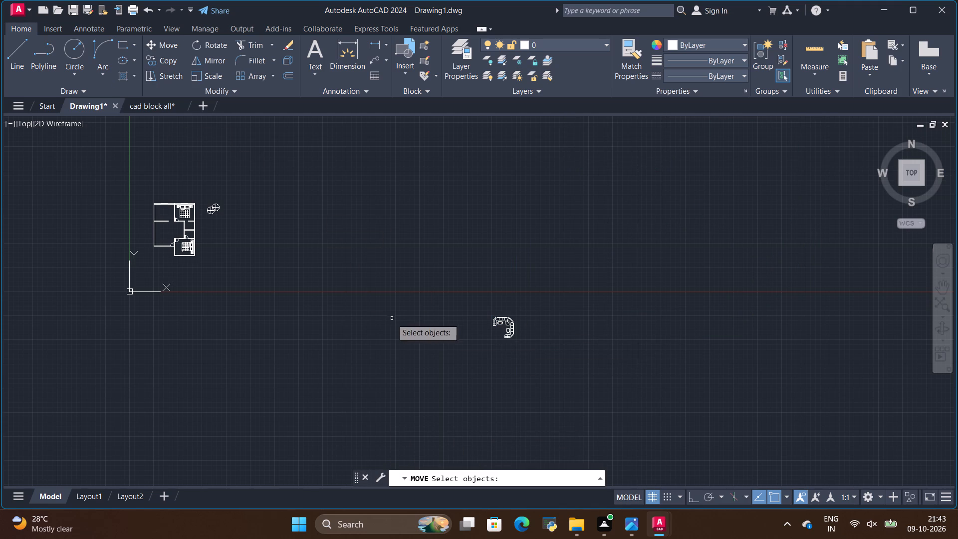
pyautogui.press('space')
# Move the reduced sofa set into the large living room between the west wall and the entrance door.
pyautogui.click(494, 324)
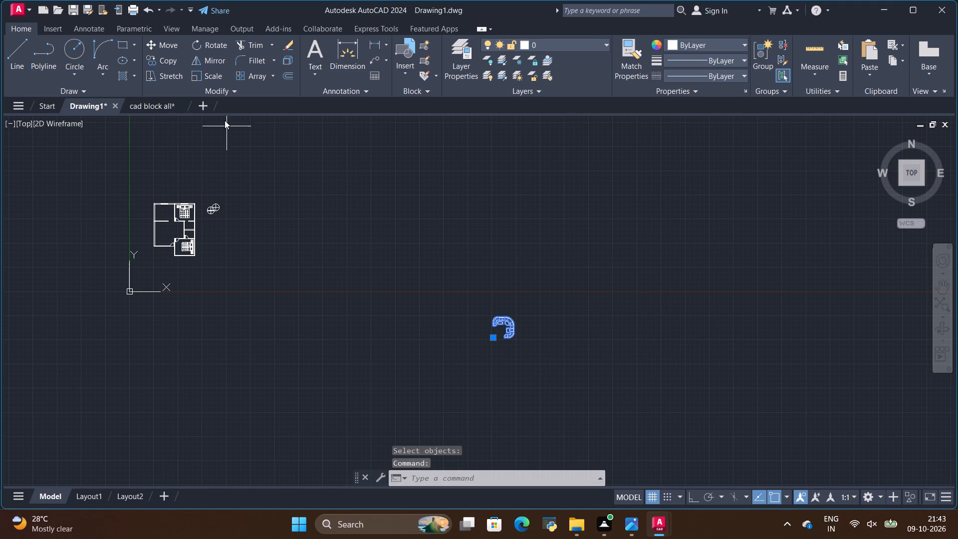
pyautogui.click(169, 42)
pyautogui.click(506, 324)
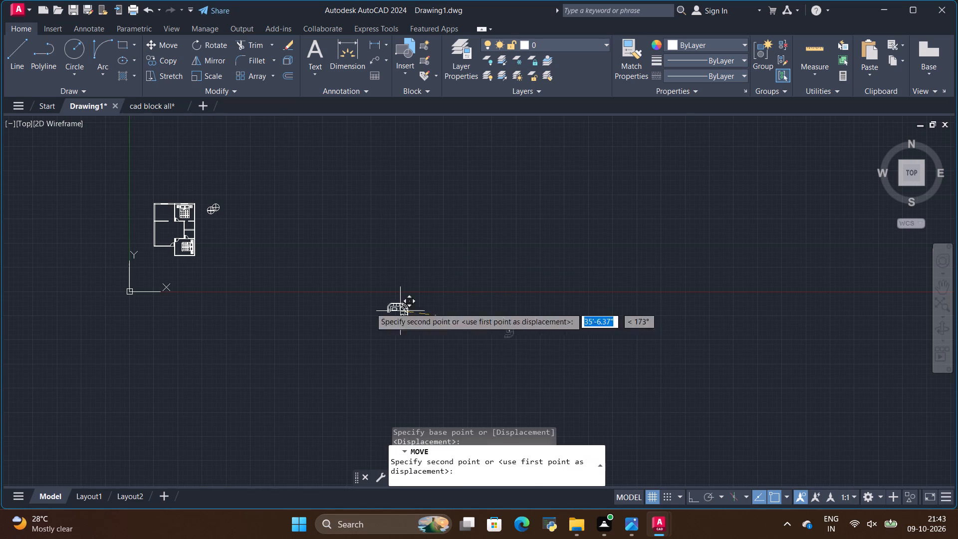
pyautogui.scroll(3, 152, 195)
pyautogui.scroll(2, 204, 309)
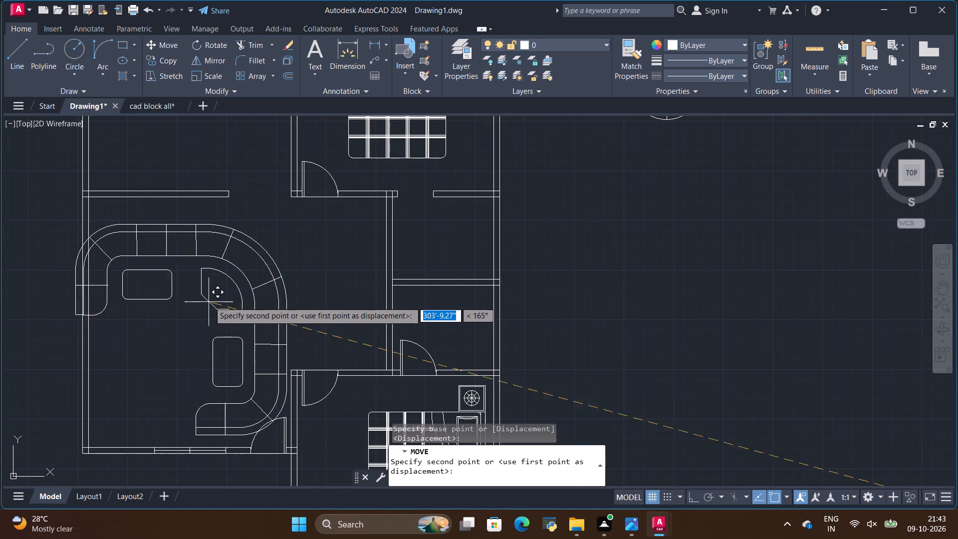
pyautogui.click(214, 291)
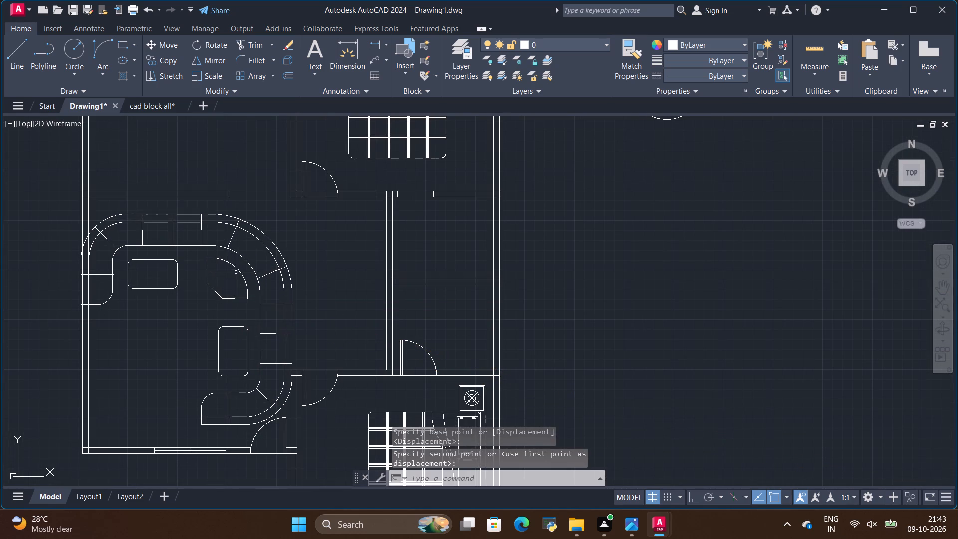
# Scale the sofa set by a factor of about 0.78 from the outer corner of its west arm.
pyautogui.click(243, 273)
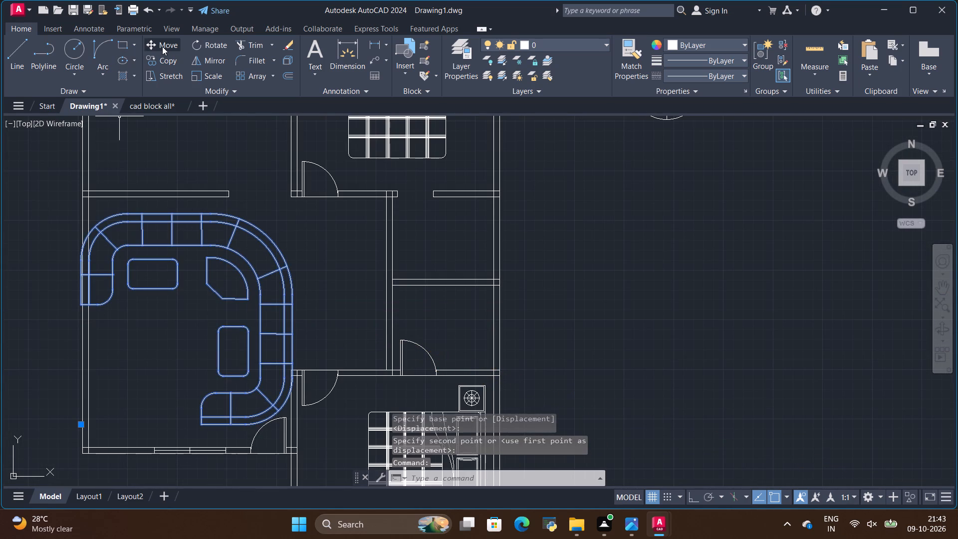
pyautogui.click(218, 76)
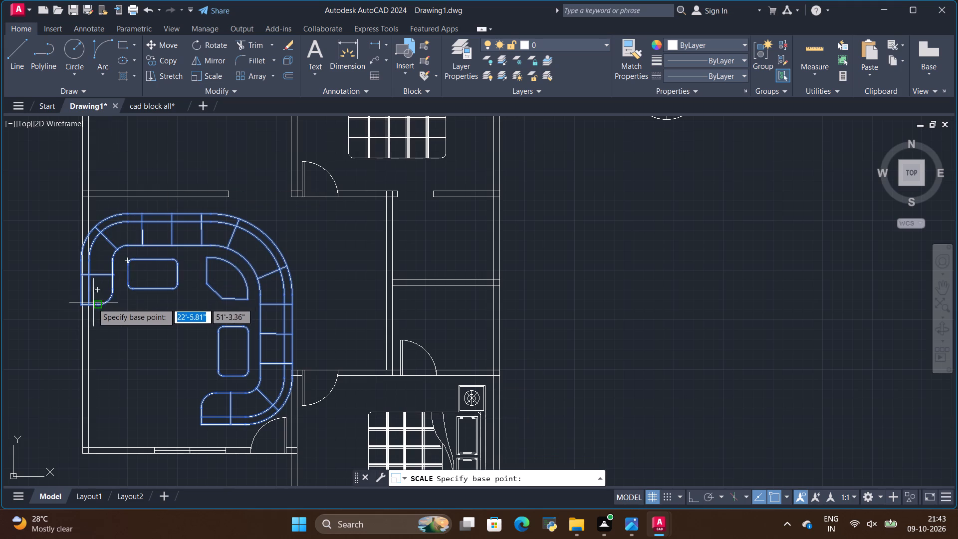
pyautogui.click(81, 304)
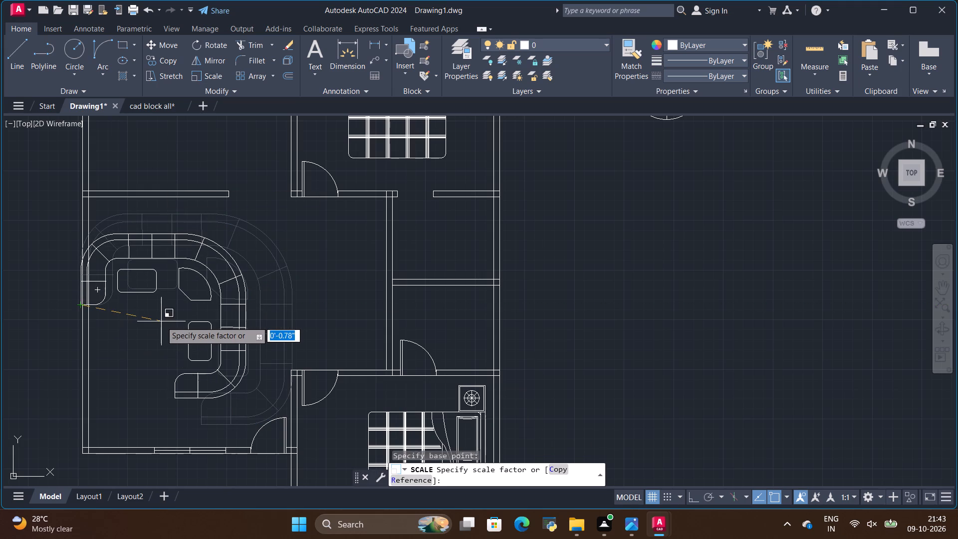
pyautogui.click(161, 321)
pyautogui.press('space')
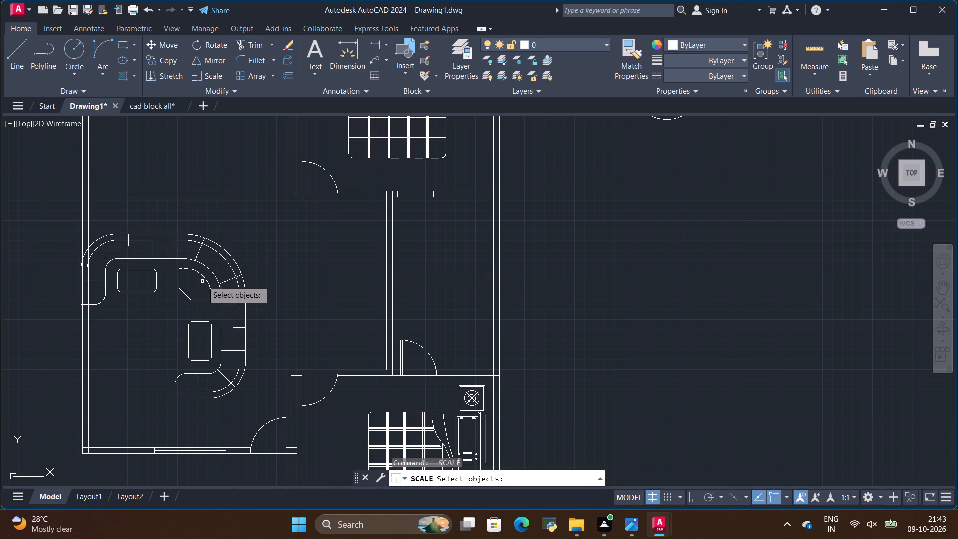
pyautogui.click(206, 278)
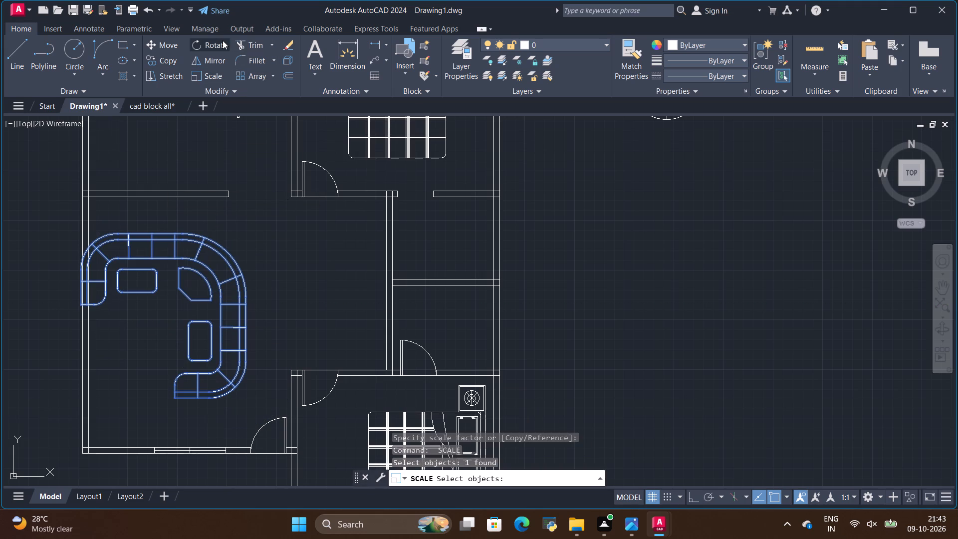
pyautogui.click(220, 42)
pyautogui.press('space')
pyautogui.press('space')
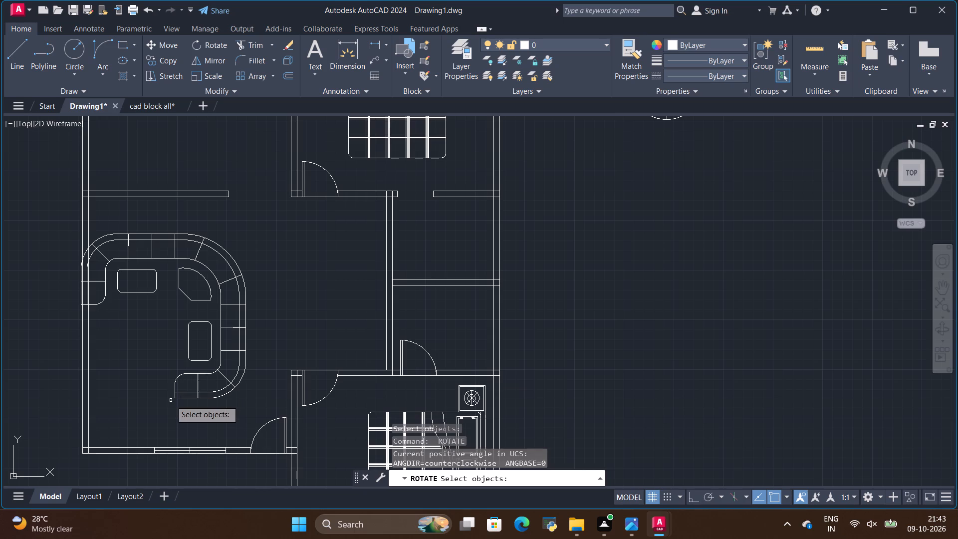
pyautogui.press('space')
# Rotate the sofa set 90° counterclockwise about its lower arm's outer corner so its curved corner faces northwest.
pyautogui.click(180, 398)
pyautogui.click(211, 41)
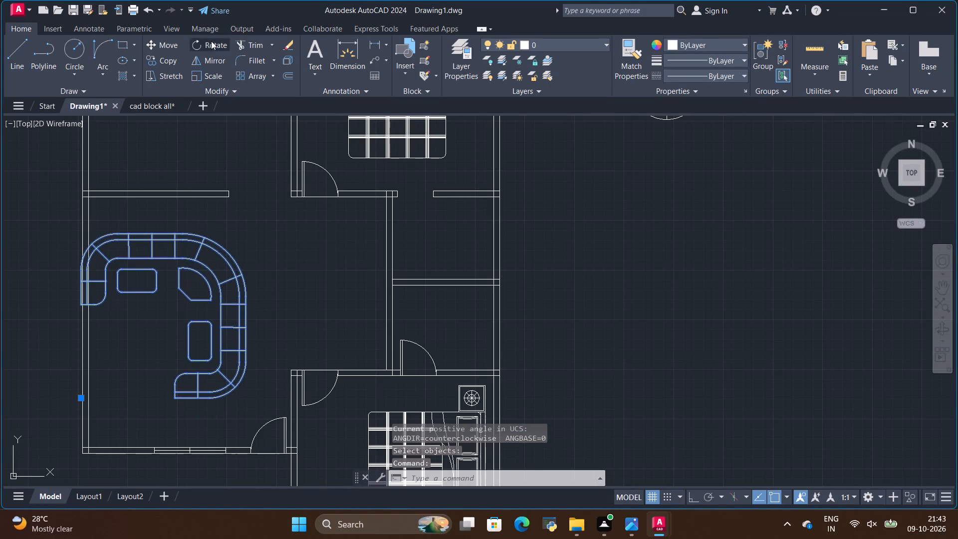
pyautogui.click(175, 403)
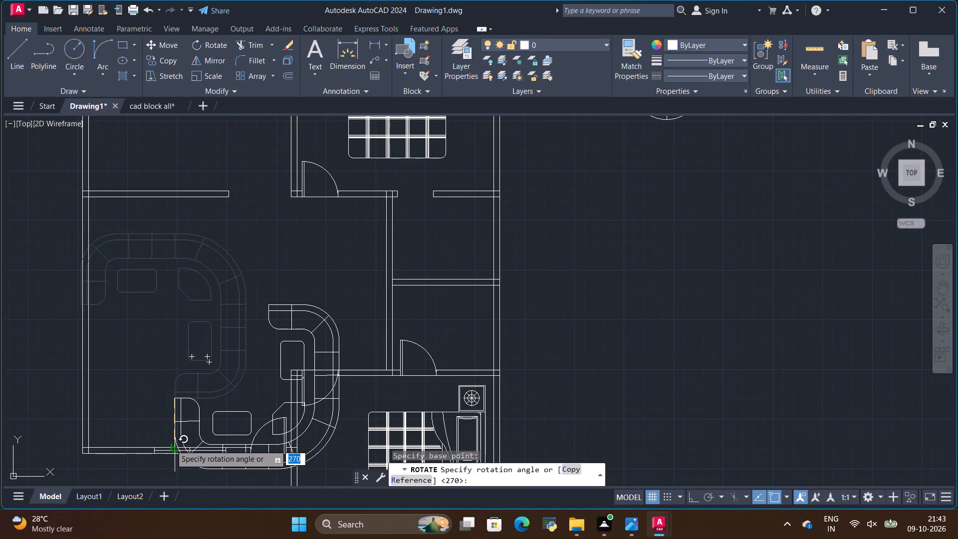
pyautogui.scroll(-2, 171, 445)
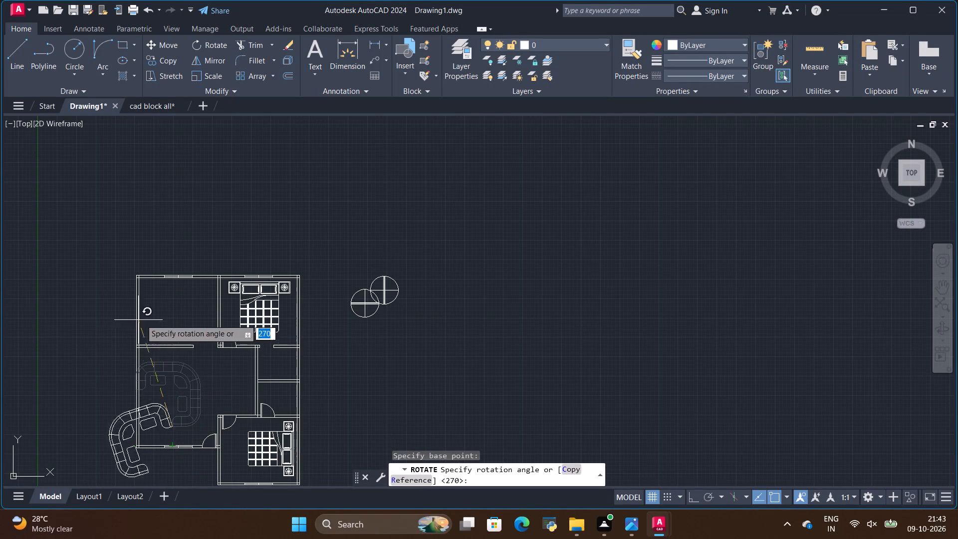
pyautogui.click(174, 316)
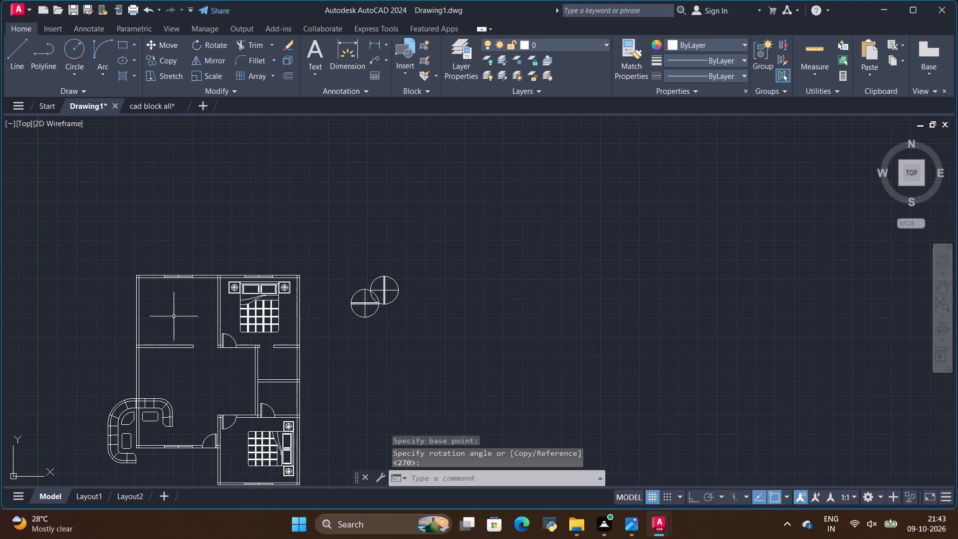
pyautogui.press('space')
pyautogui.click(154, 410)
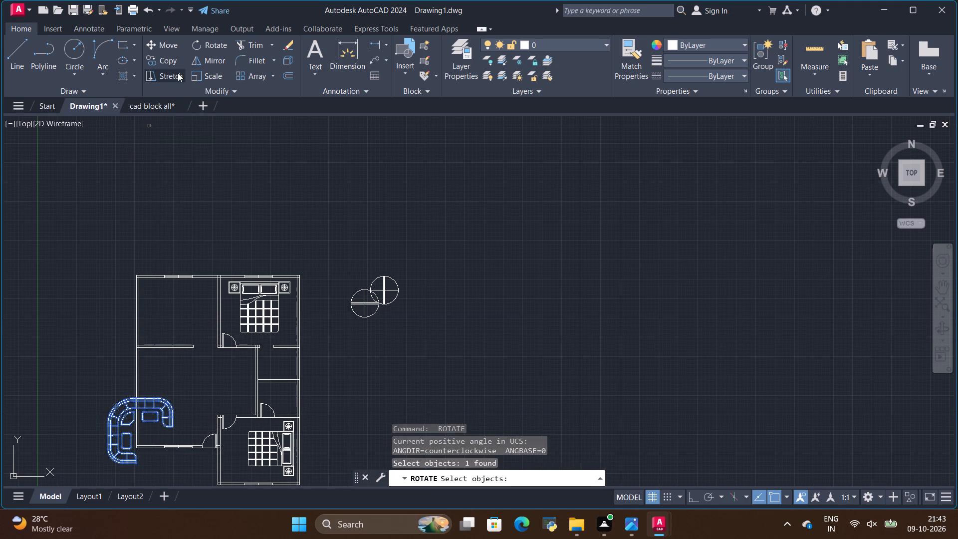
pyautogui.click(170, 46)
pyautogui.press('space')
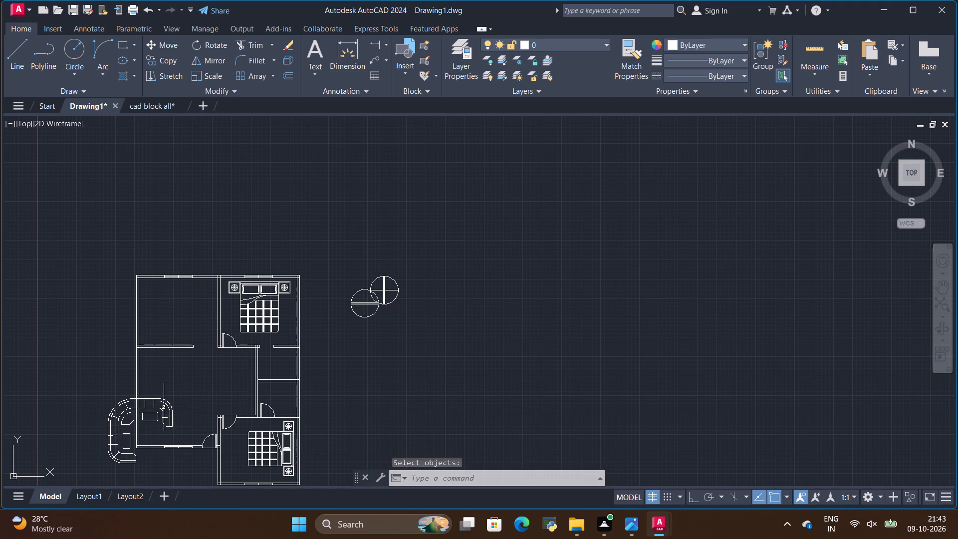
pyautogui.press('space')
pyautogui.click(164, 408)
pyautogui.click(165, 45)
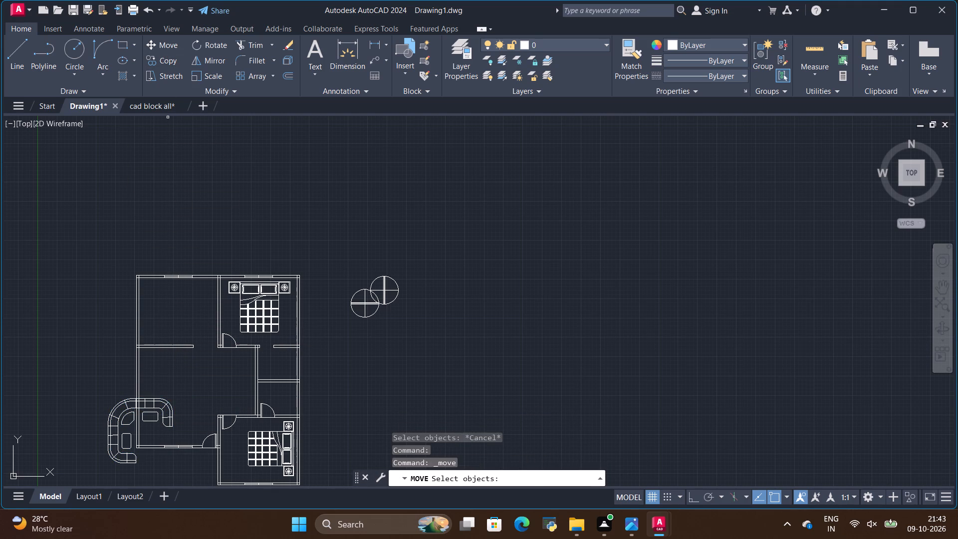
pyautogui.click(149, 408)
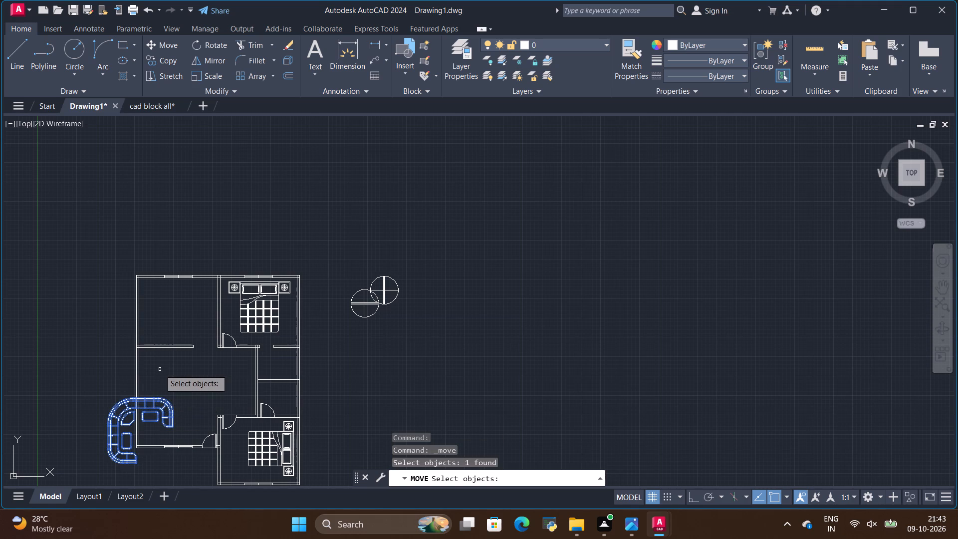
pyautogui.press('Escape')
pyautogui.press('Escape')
# Move the rotated sofa set up and east to sit inside the living room, clear of the west wall and entrance door.
pyautogui.click(152, 408)
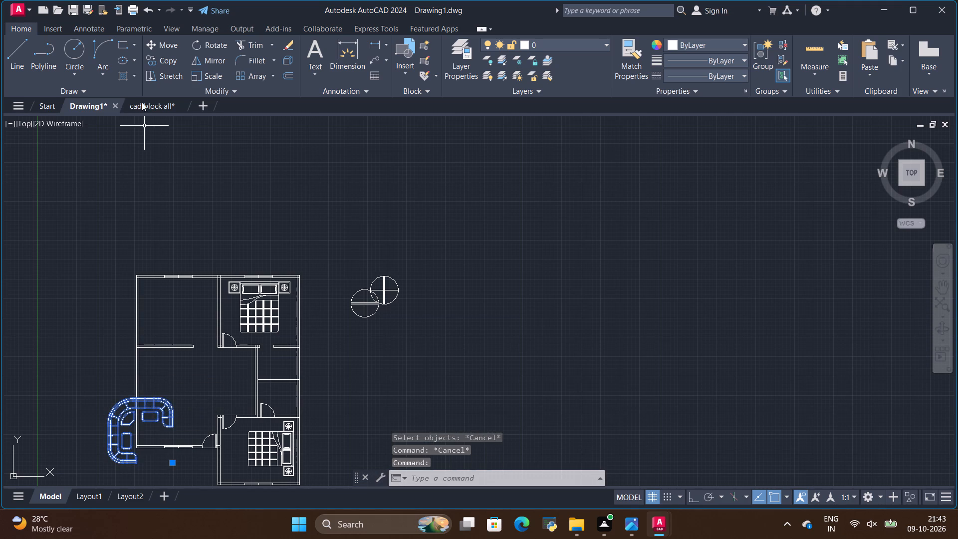
pyautogui.click(162, 47)
pyautogui.click(146, 405)
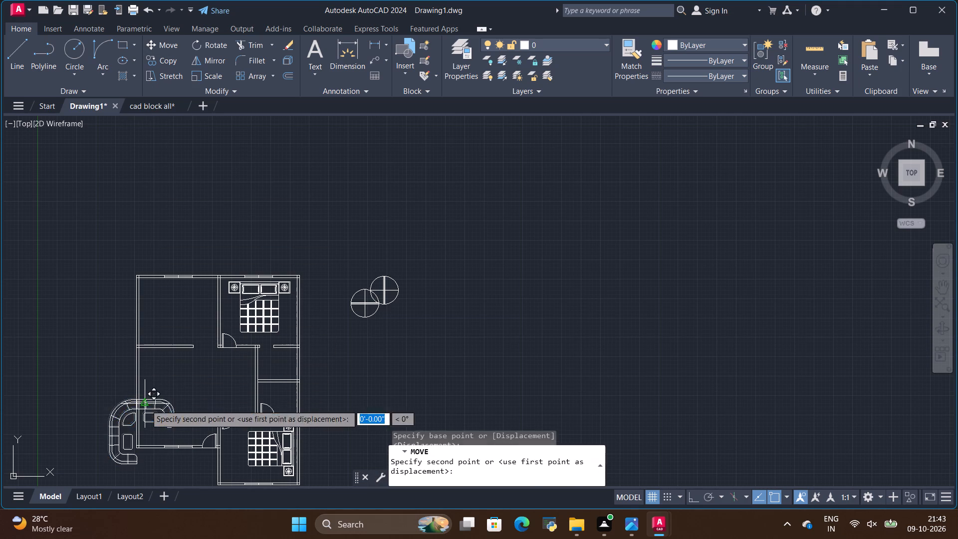
pyautogui.click(183, 377)
pyautogui.press('Escape')
pyautogui.scroll(2, 129, 454)
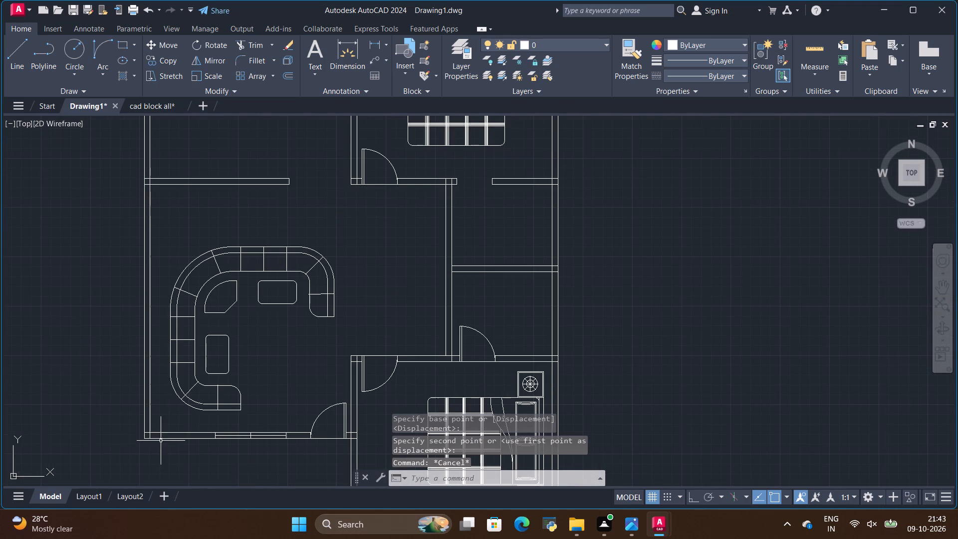
pyautogui.scroll(-2, 176, 423)
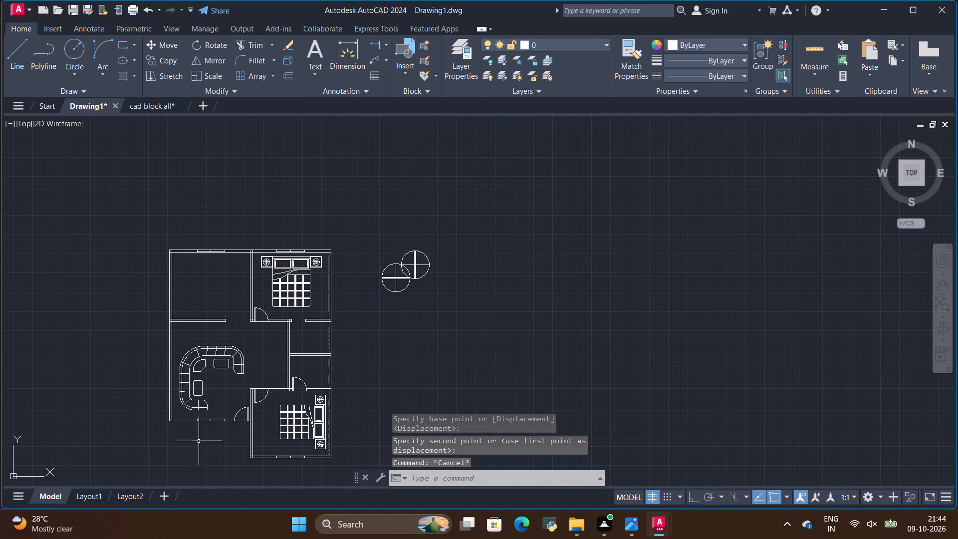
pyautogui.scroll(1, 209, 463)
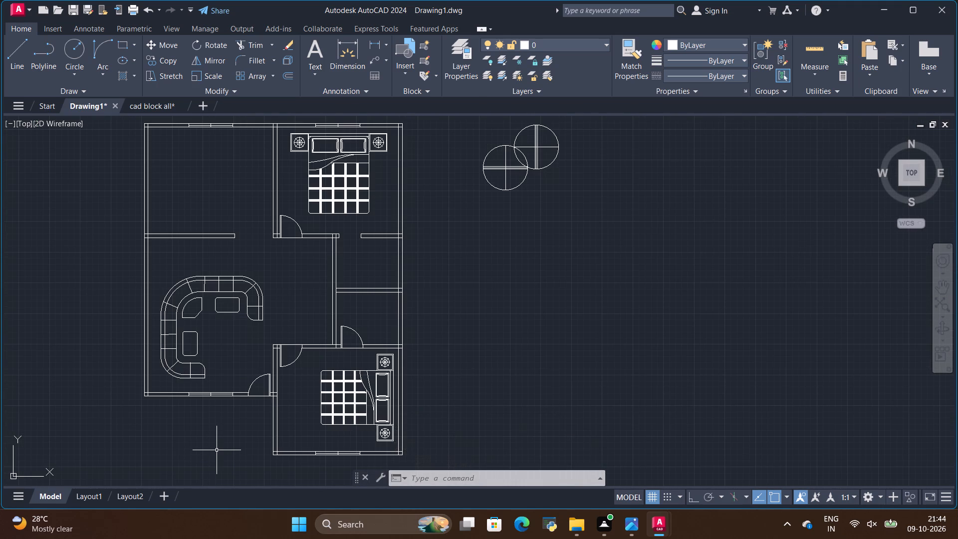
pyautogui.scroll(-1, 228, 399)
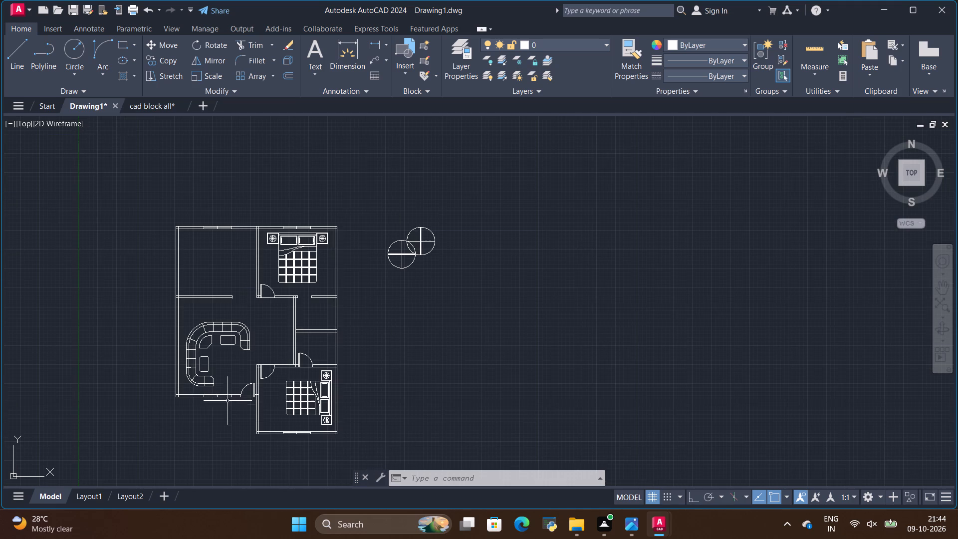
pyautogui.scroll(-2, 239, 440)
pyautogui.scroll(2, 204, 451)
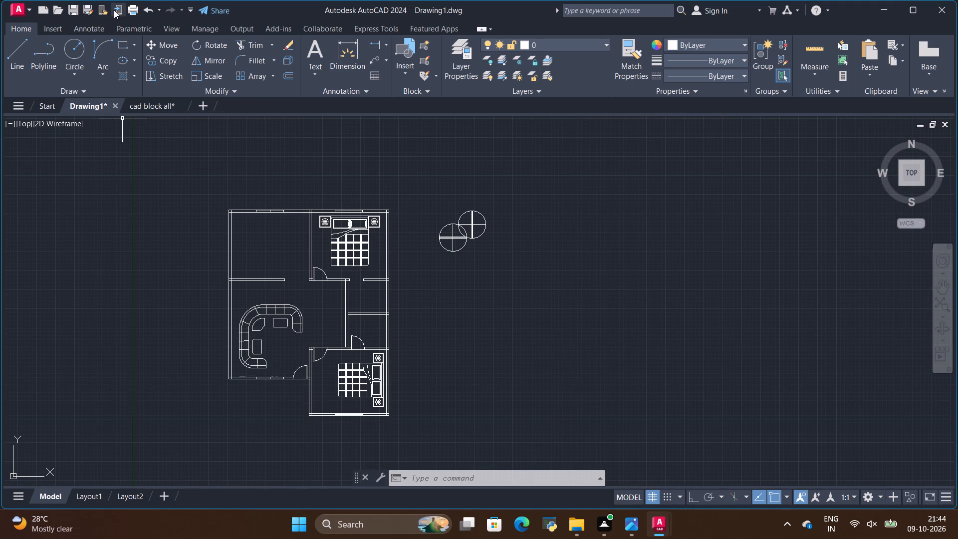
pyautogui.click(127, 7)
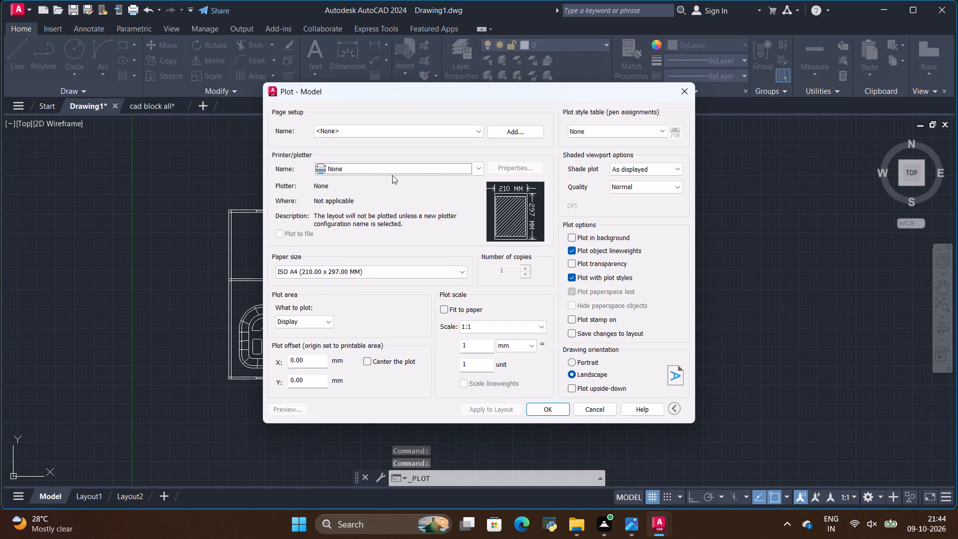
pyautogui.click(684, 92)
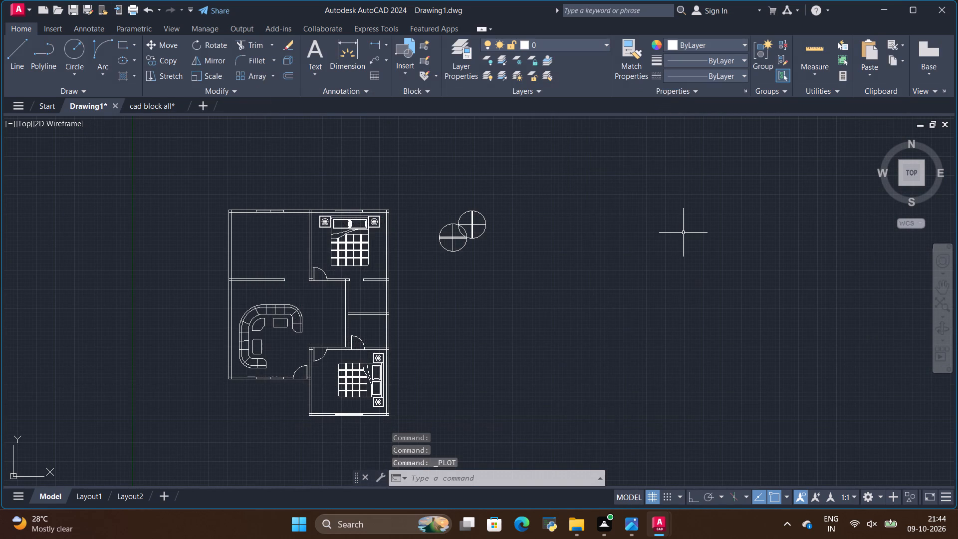
# Save the drawing in the Downloads folder as "2d floor plan 2bhk 09" in AutoCAD 2018 DWG format.
pyautogui.hotkey('ctrl', 's')
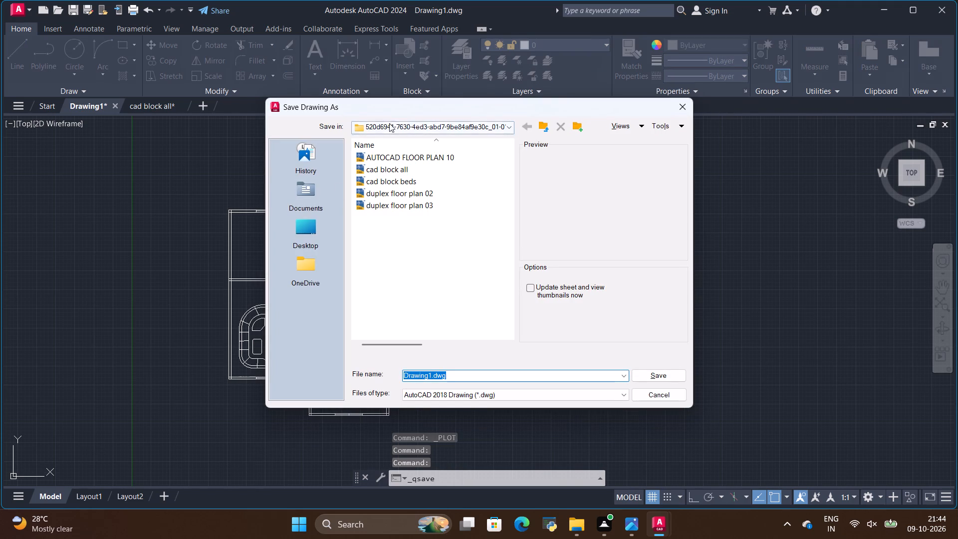
pyautogui.click(389, 123)
pyautogui.click(387, 267)
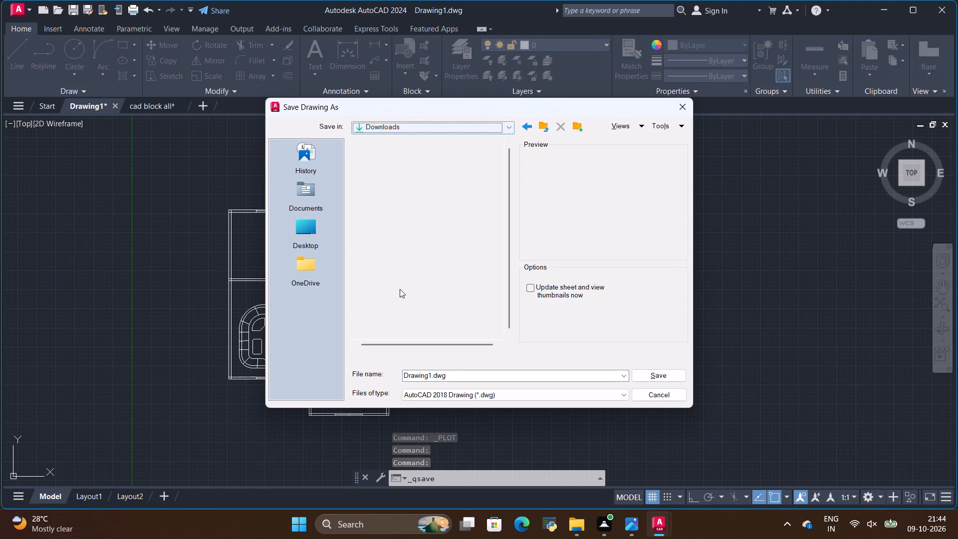
pyautogui.click(461, 376)
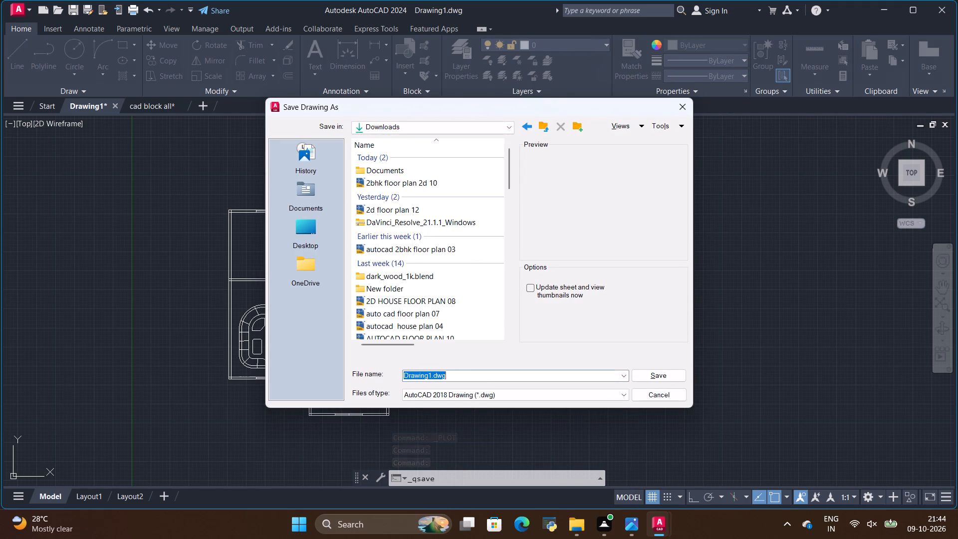
pyautogui.press('BackSpace')
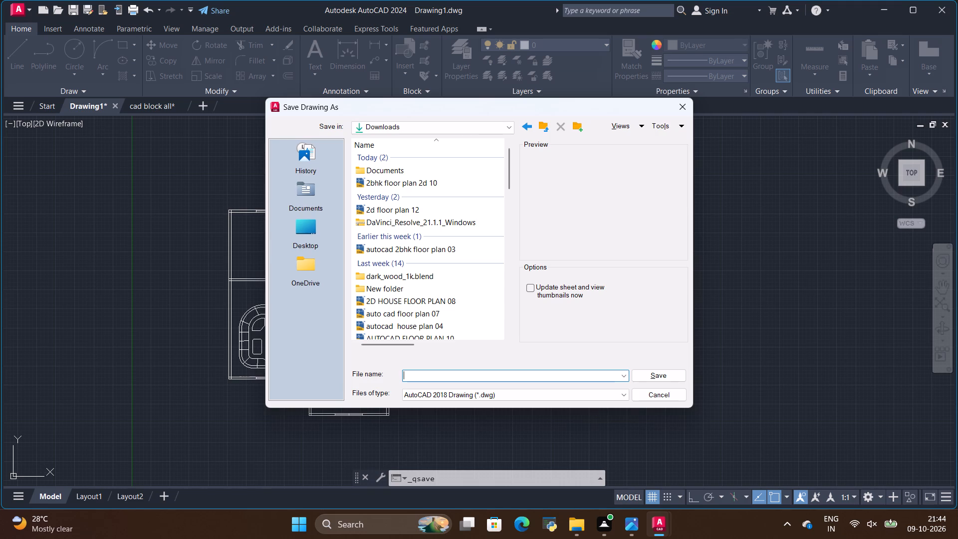
pyautogui.write('2d fllor')
pyautogui.press('space')
pyautogui.write('plan')
pyautogui.press('space')
pyautogui.press('BackSpace')
pyautogui.press('BackSpace')
pyautogui.press('BackSpace')
pyautogui.press('BackSpace')
pyautogui.press('BackSpace')
pyautogui.press('BackSpace')
pyautogui.press('BackSpace')
pyautogui.press('BackSpace')
pyautogui.press('BackSpace')
pyautogui.press('BackSpace')
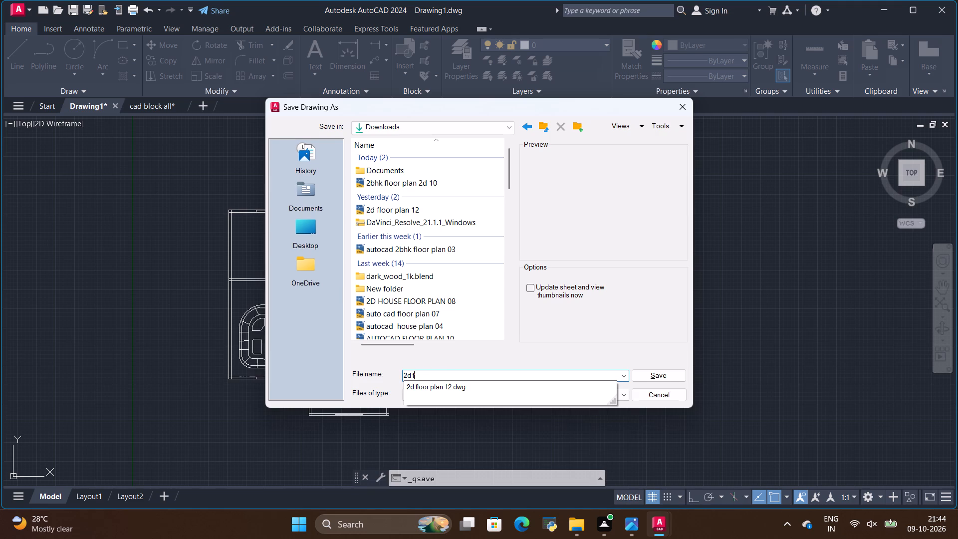
pyautogui.write('loor plan 2bhk')
pyautogui.press('space')
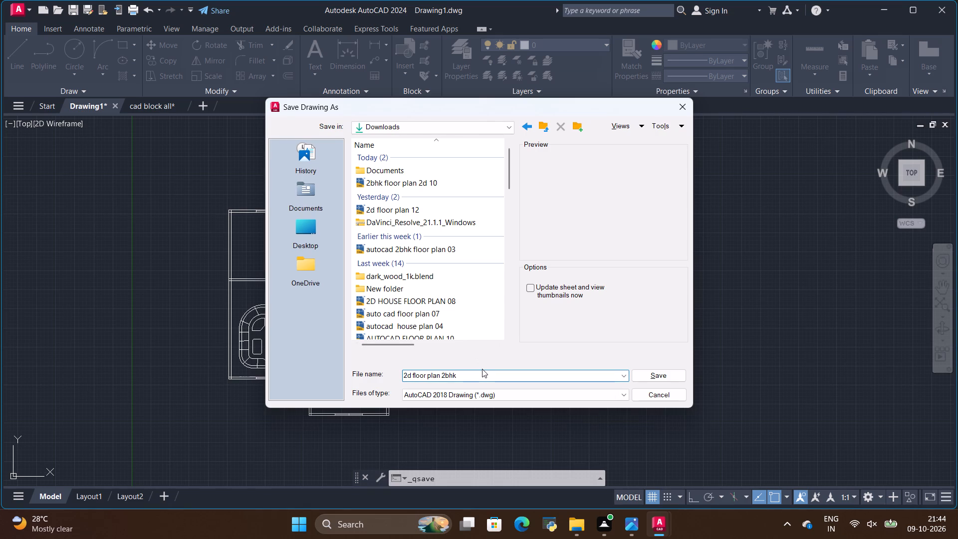
pyautogui.write('09')
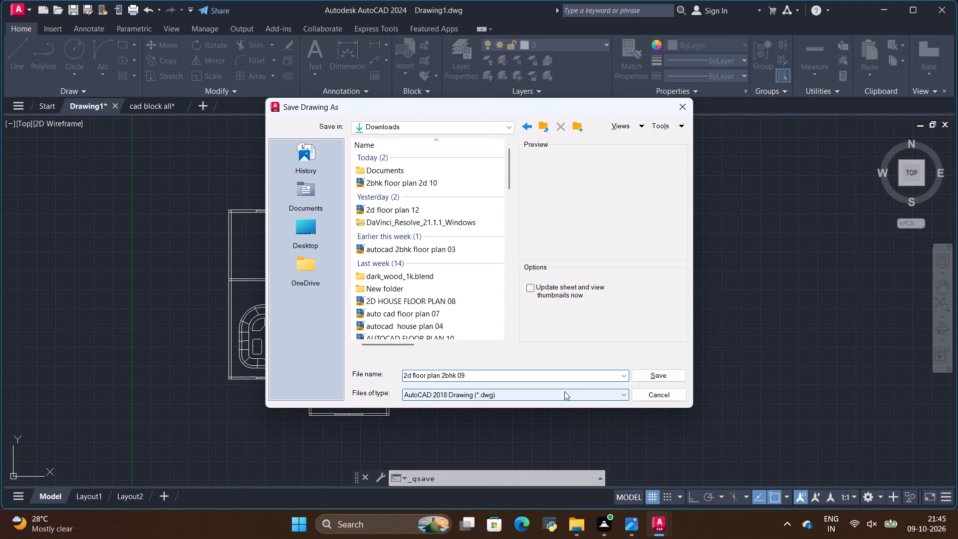
pyautogui.click(658, 373)
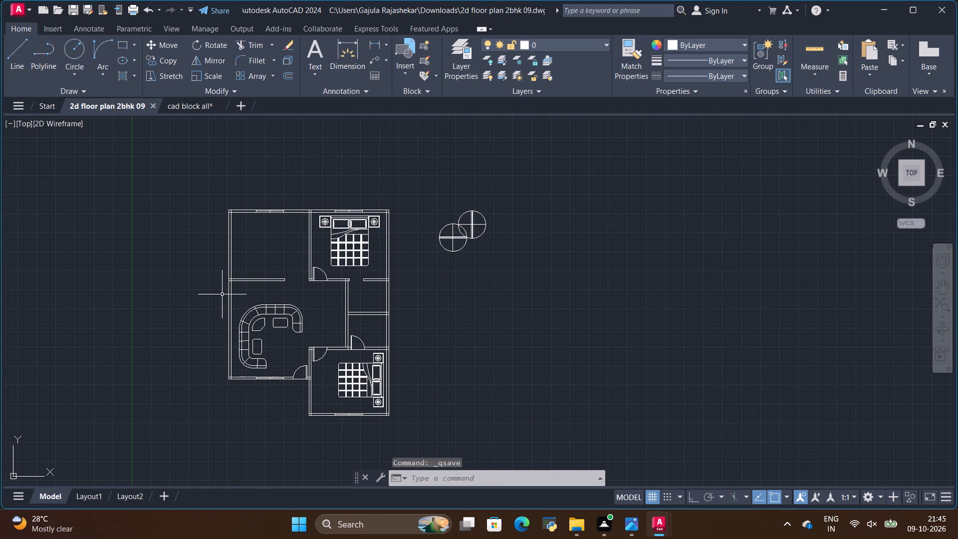
# Start a plot of the model with the PublishToWeb PNG.pc3 plotter and the default Sun Hi-Res (1600 x 1280 pixels) paper size.
pyautogui.click(129, 6)
pyautogui.click(388, 170)
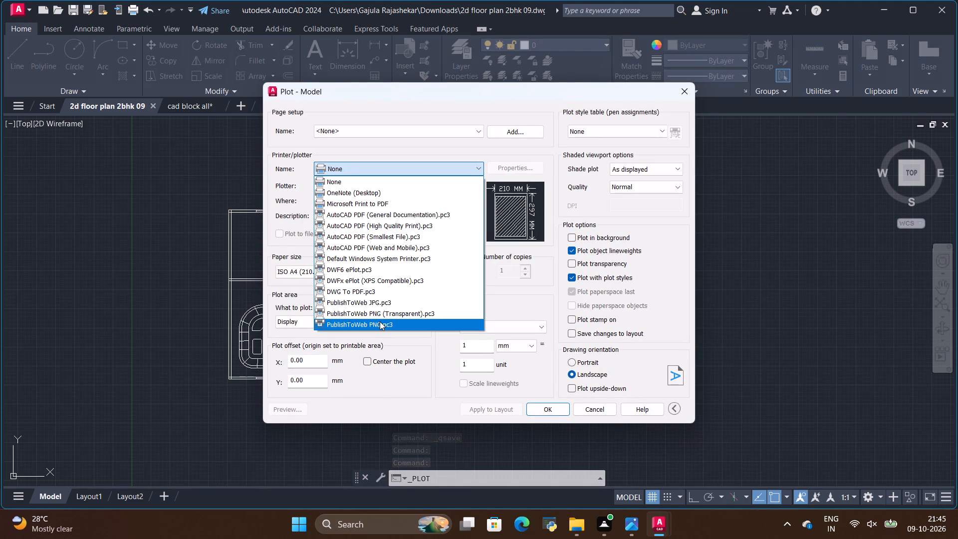
pyautogui.click(380, 321)
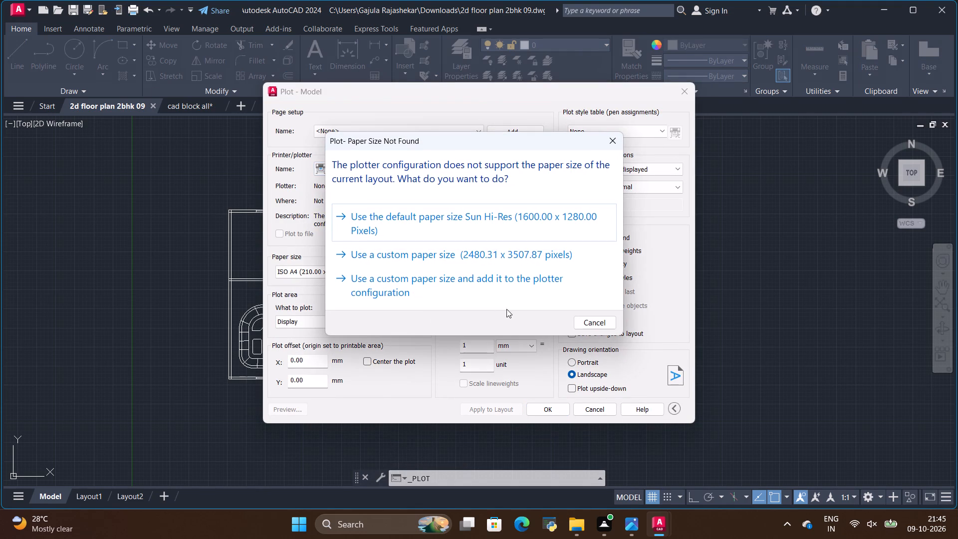
pyautogui.click(450, 218)
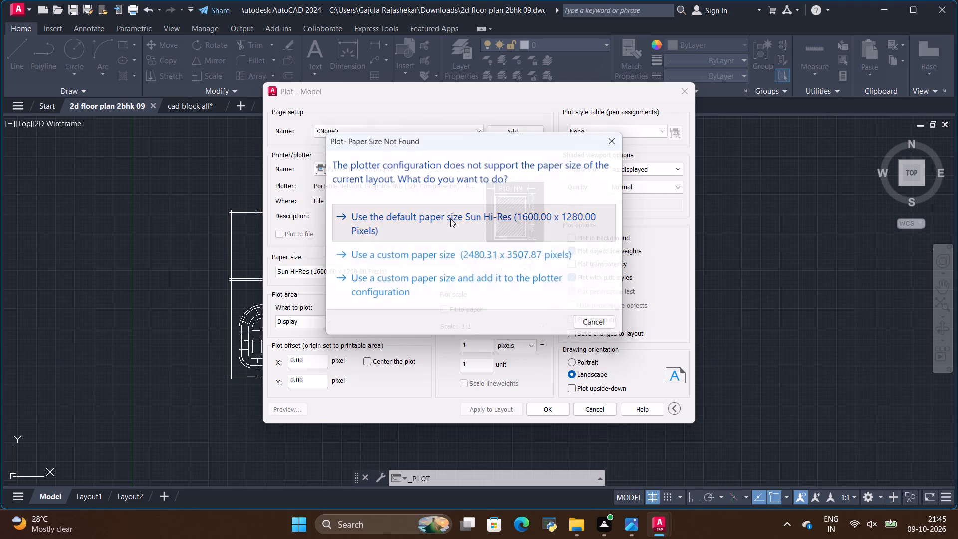
# Set the plot area to a window enclosing only the floor plan, fit it to paper, and apply these settings to the layout.
pyautogui.click(304, 323)
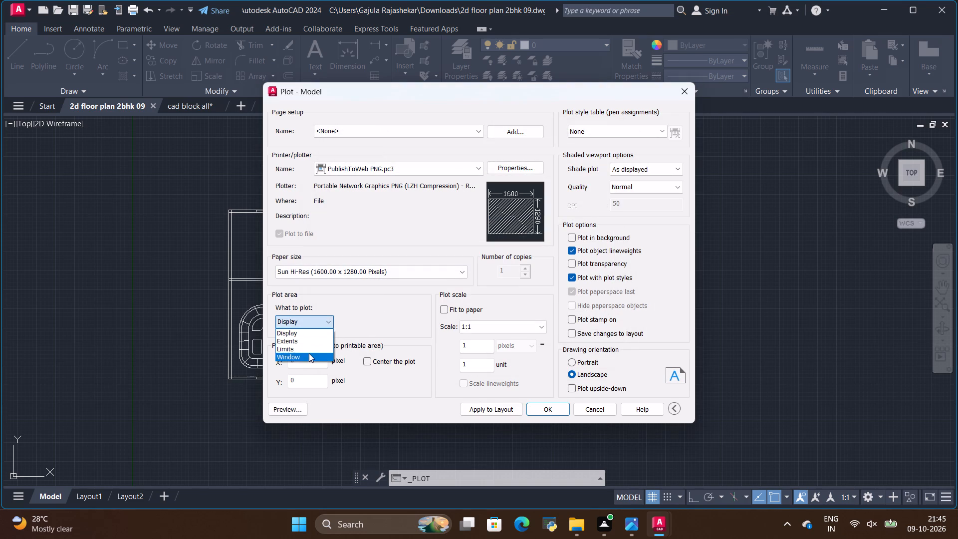
pyautogui.click(309, 354)
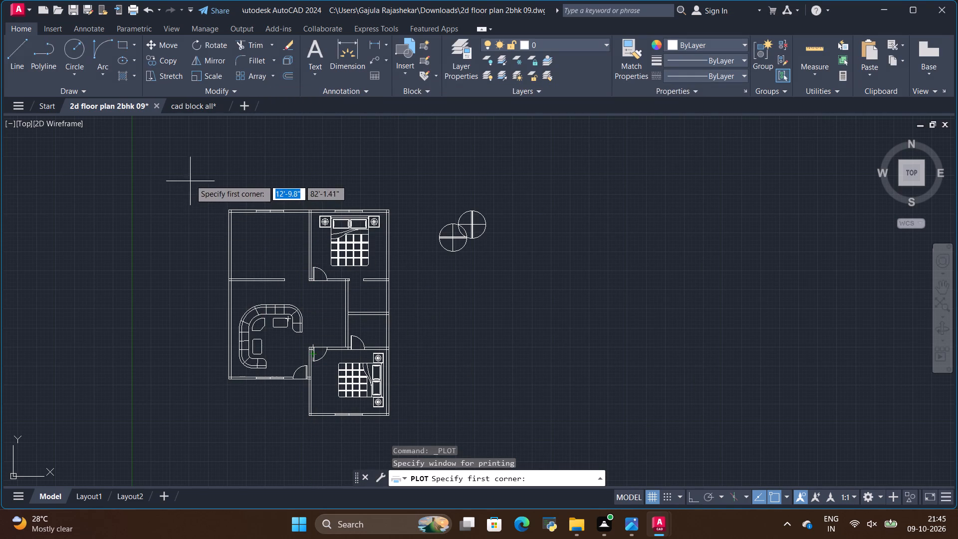
pyautogui.moveTo(190, 175); pyautogui.dragTo(197, 182)
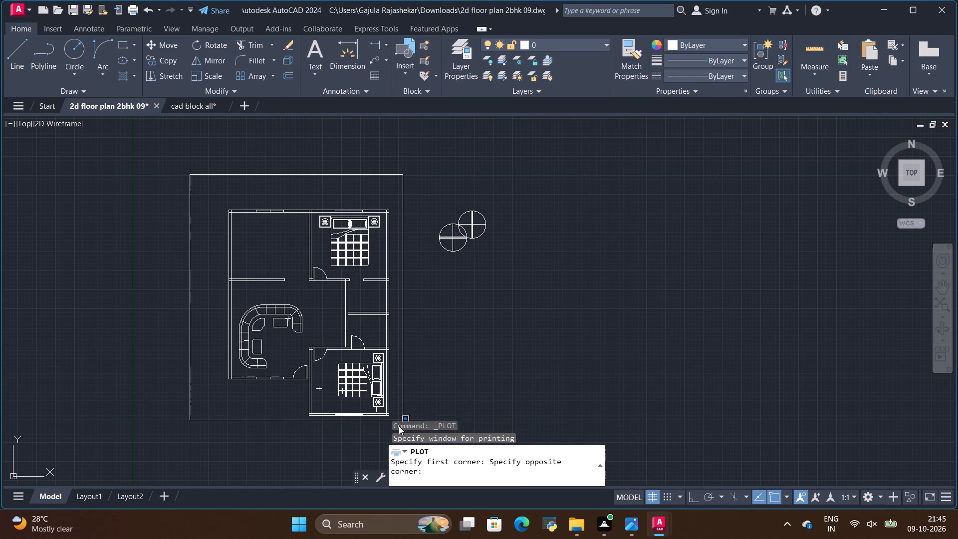
pyautogui.click(399, 426)
pyautogui.scroll(-2, 388, 385)
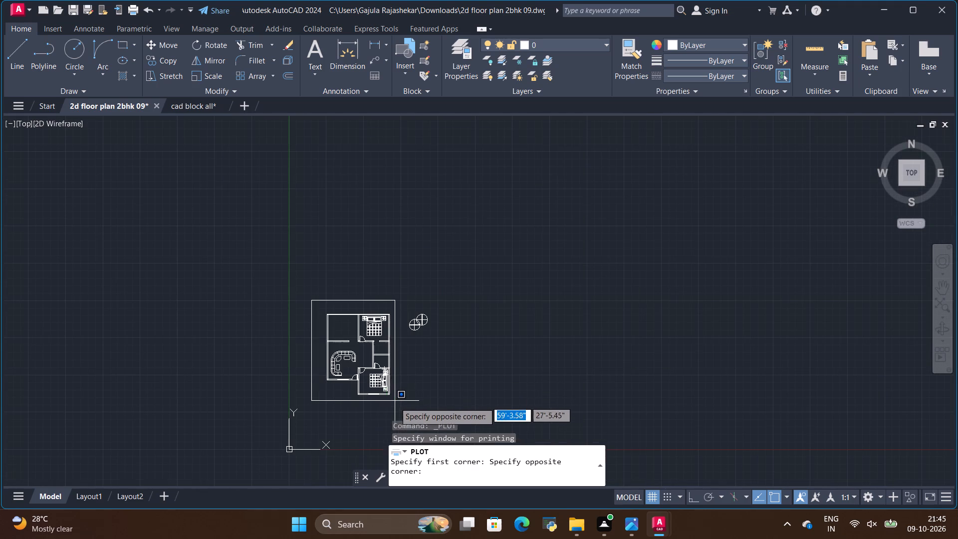
pyautogui.click(396, 405)
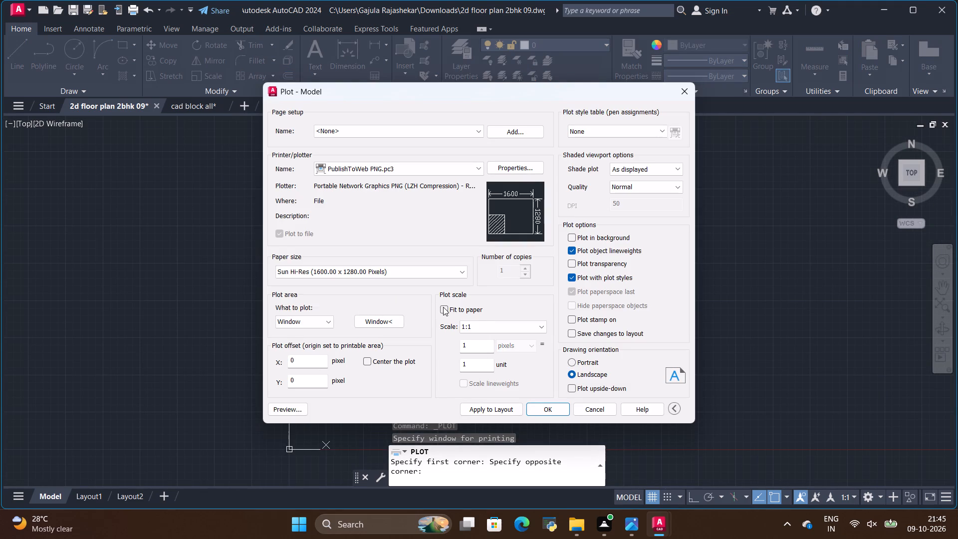
pyautogui.click(443, 307)
pyautogui.click(488, 406)
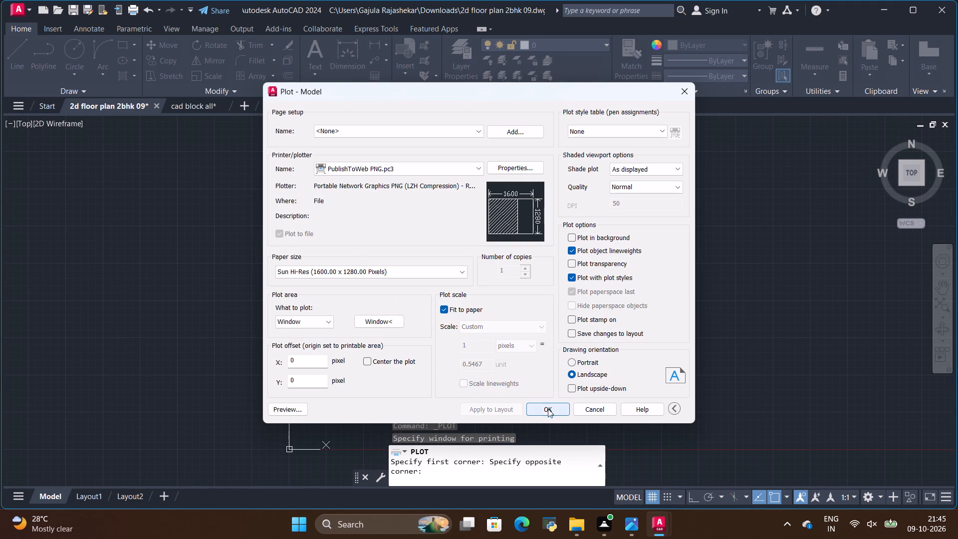
# Plot the floor plan to the Downloads folder as "2d floor plan 2bhk 09-Model.png".
pyautogui.click(545, 406)
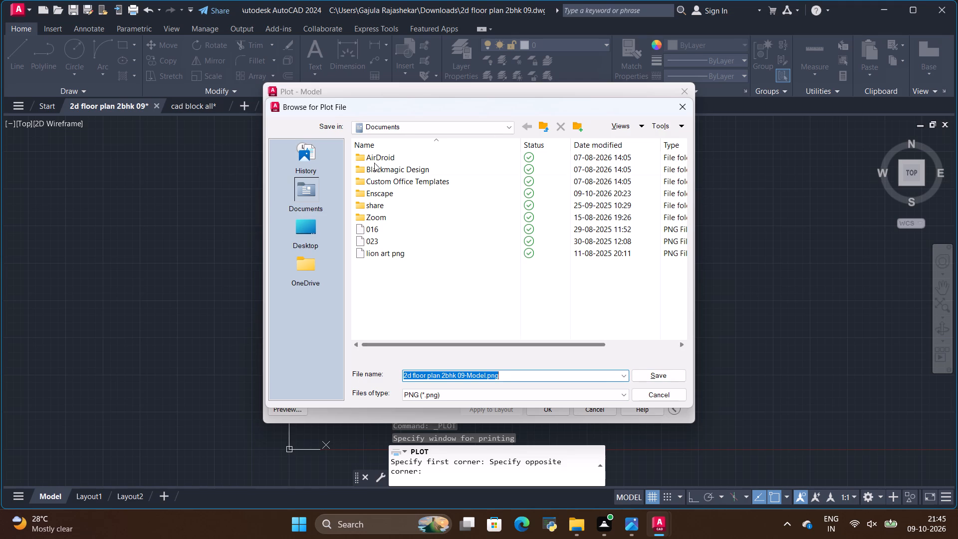
pyautogui.click(391, 129)
pyautogui.click(407, 245)
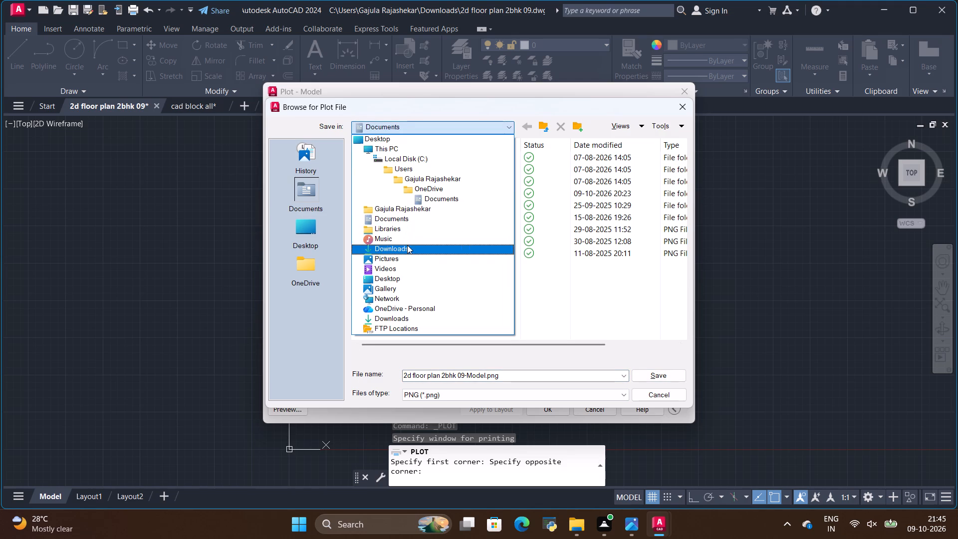
pyautogui.click(646, 374)
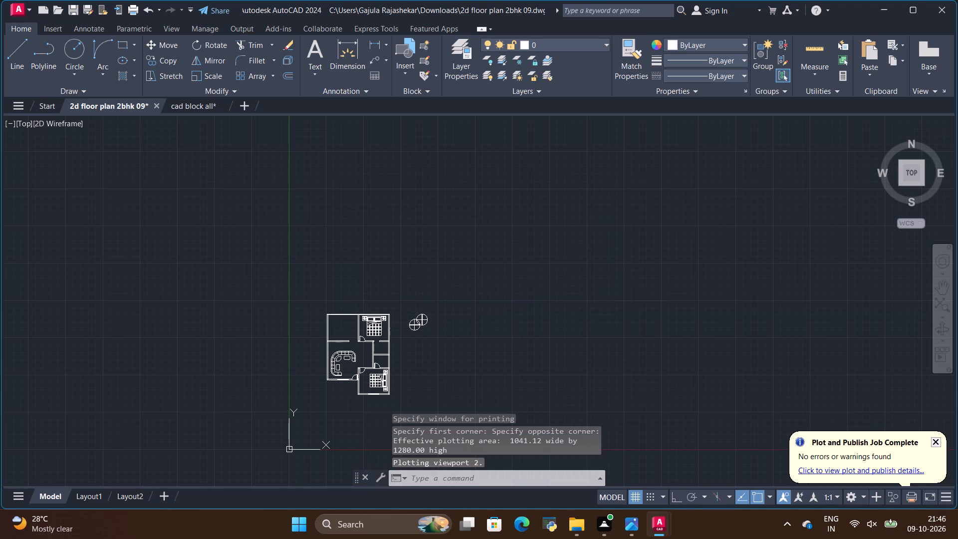
# Examine the furnished floor plan's rooms, doors, beds and sofa set up close and as a whole.
pyautogui.scroll(4, 294, 326)
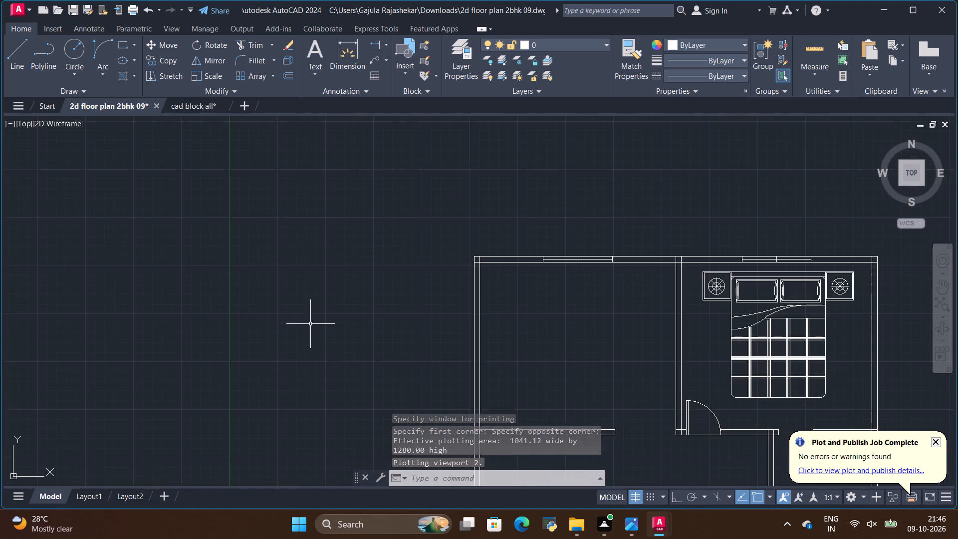
pyautogui.scroll(1, 396, 333)
pyautogui.scroll(-3, 378, 314)
pyautogui.scroll(2, 423, 314)
pyautogui.scroll(3, 484, 313)
pyautogui.scroll(-4, 320, 295)
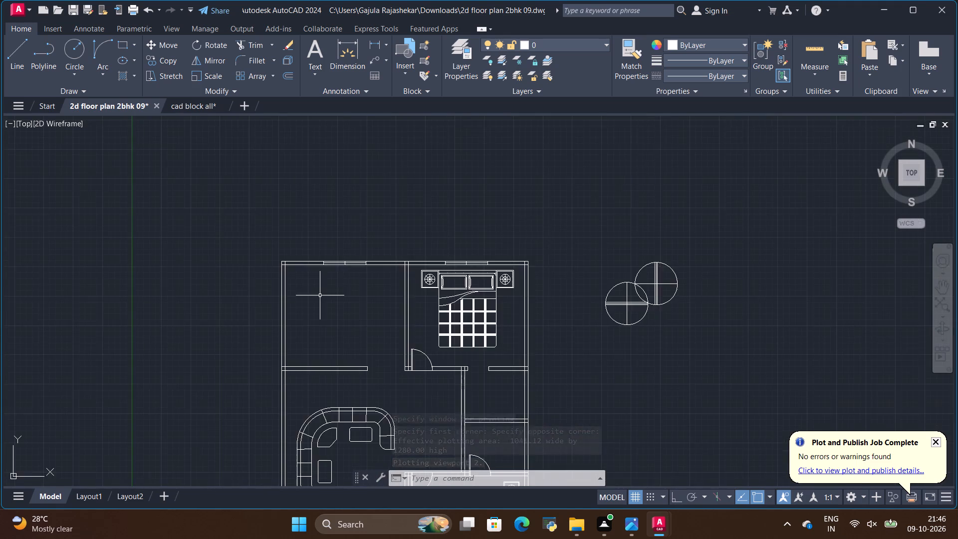
pyautogui.scroll(-3, 320, 295)
pyautogui.scroll(2, 312, 374)
pyautogui.scroll(2, 379, 264)
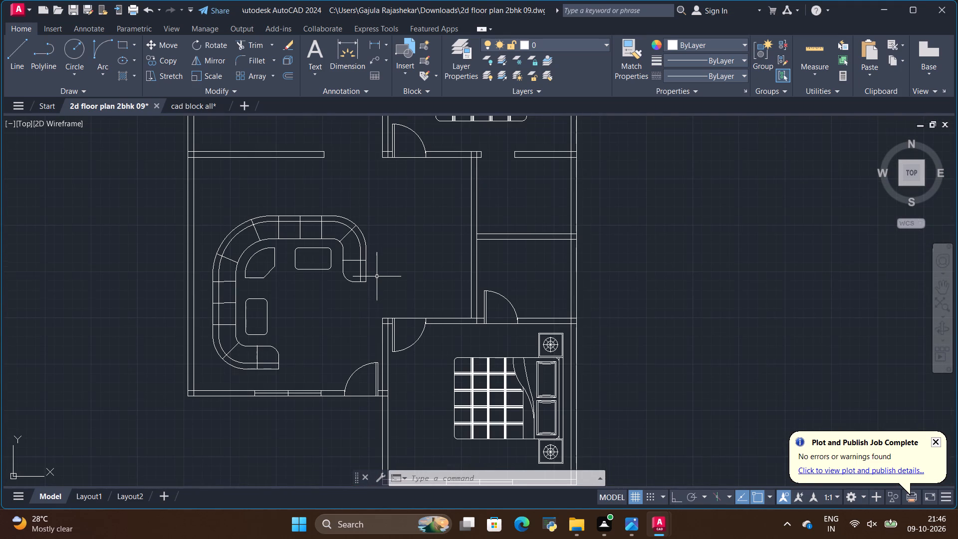
pyautogui.scroll(-2, 377, 276)
pyautogui.scroll(2, 394, 134)
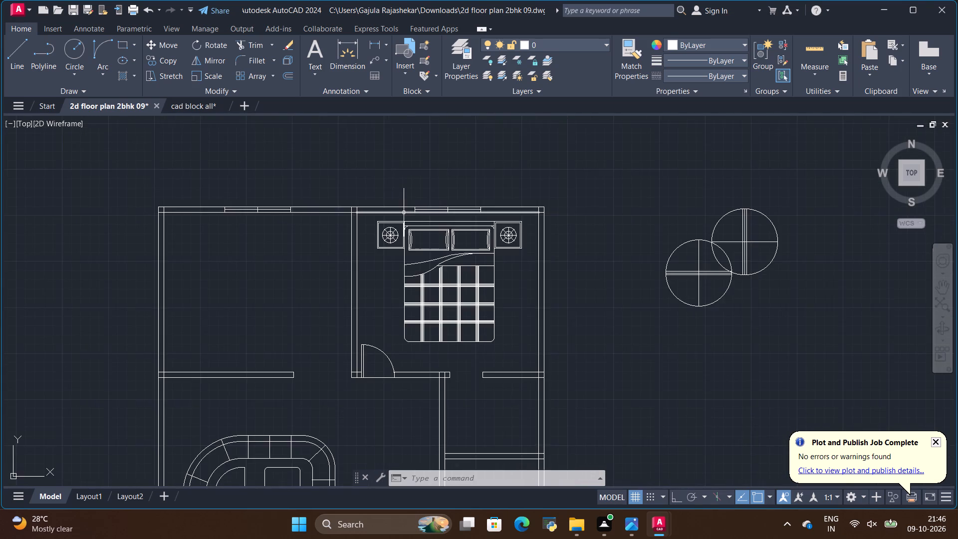
pyautogui.scroll(-3, 404, 213)
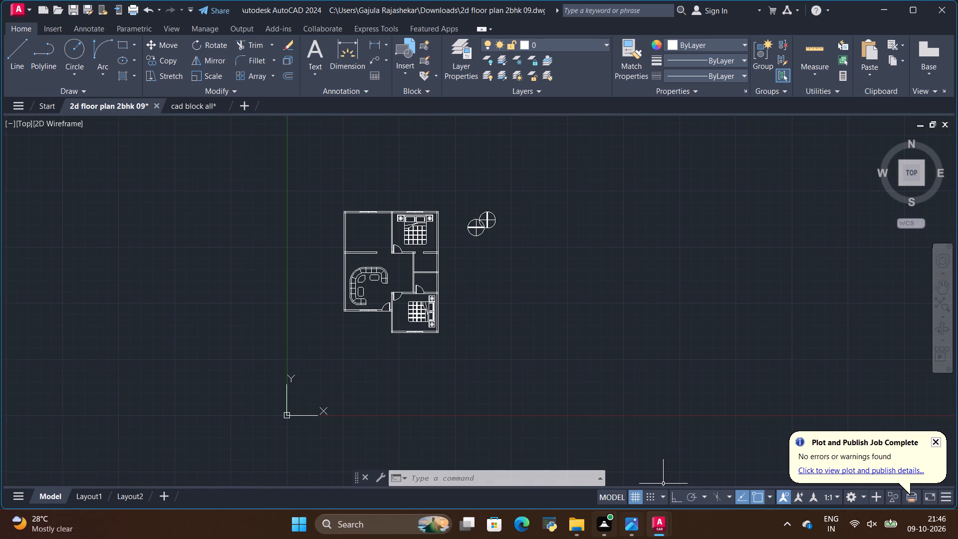